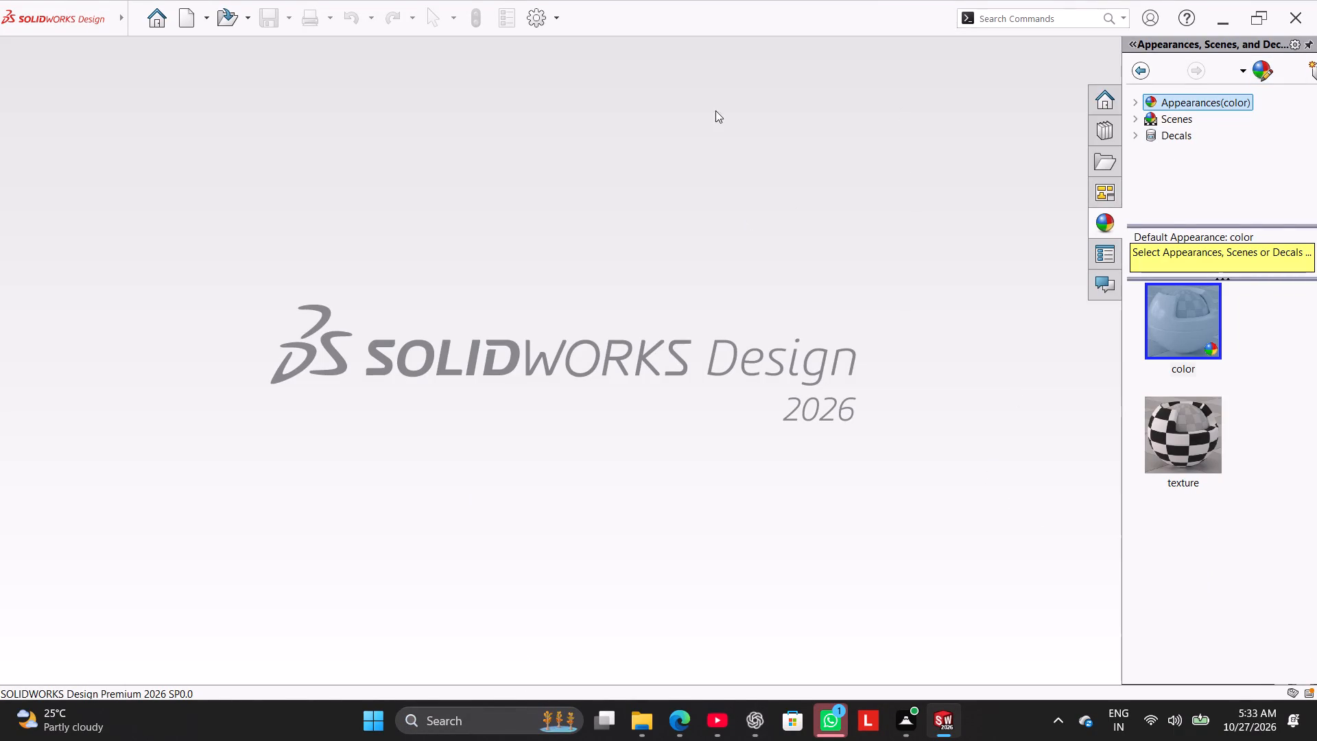
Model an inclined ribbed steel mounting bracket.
Create a new part document and start a sketch on the Front Plane.
click(182, 16)
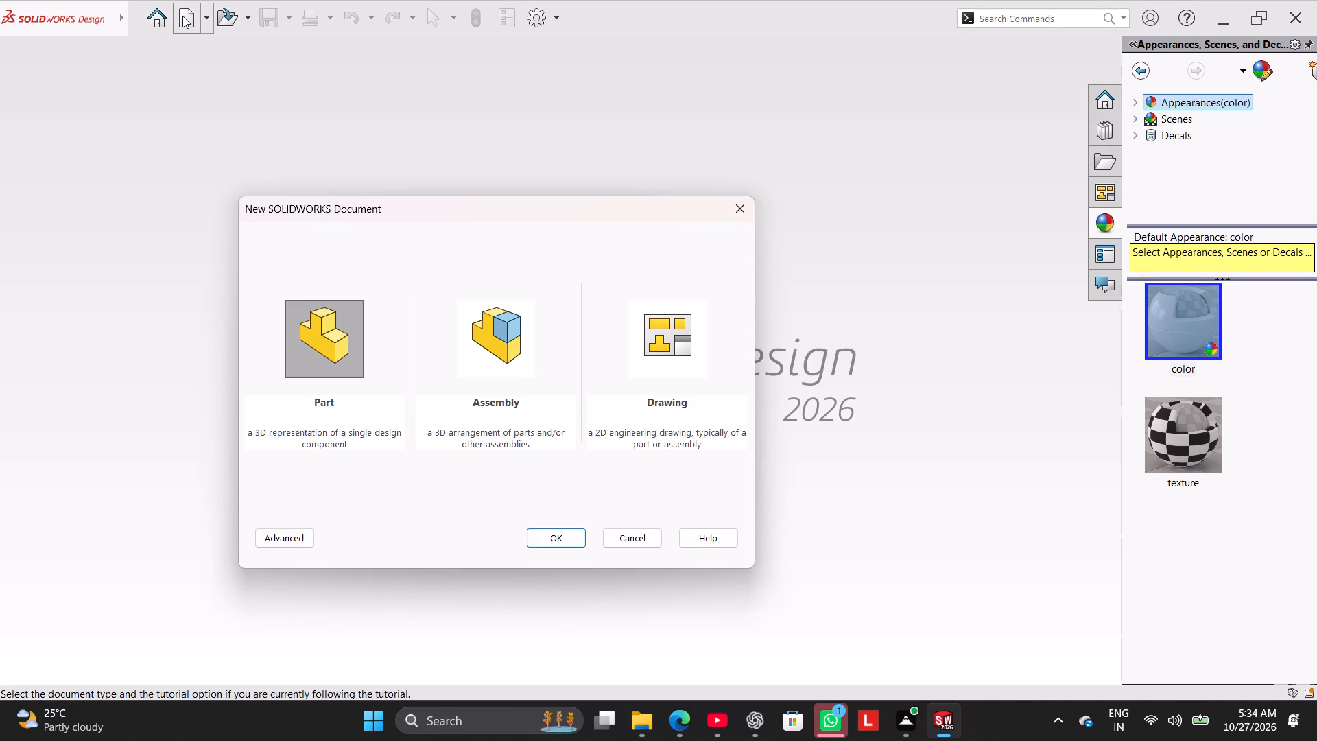
click(538, 532)
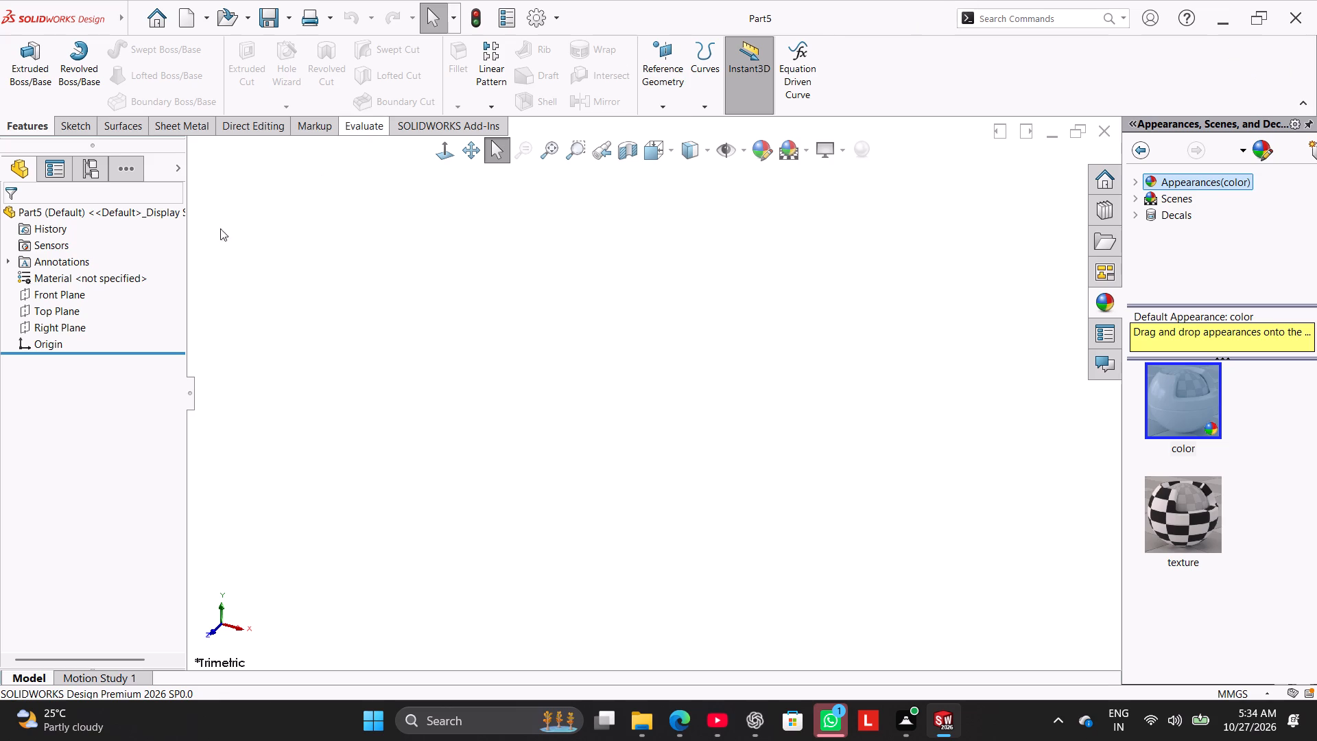
click(78, 294)
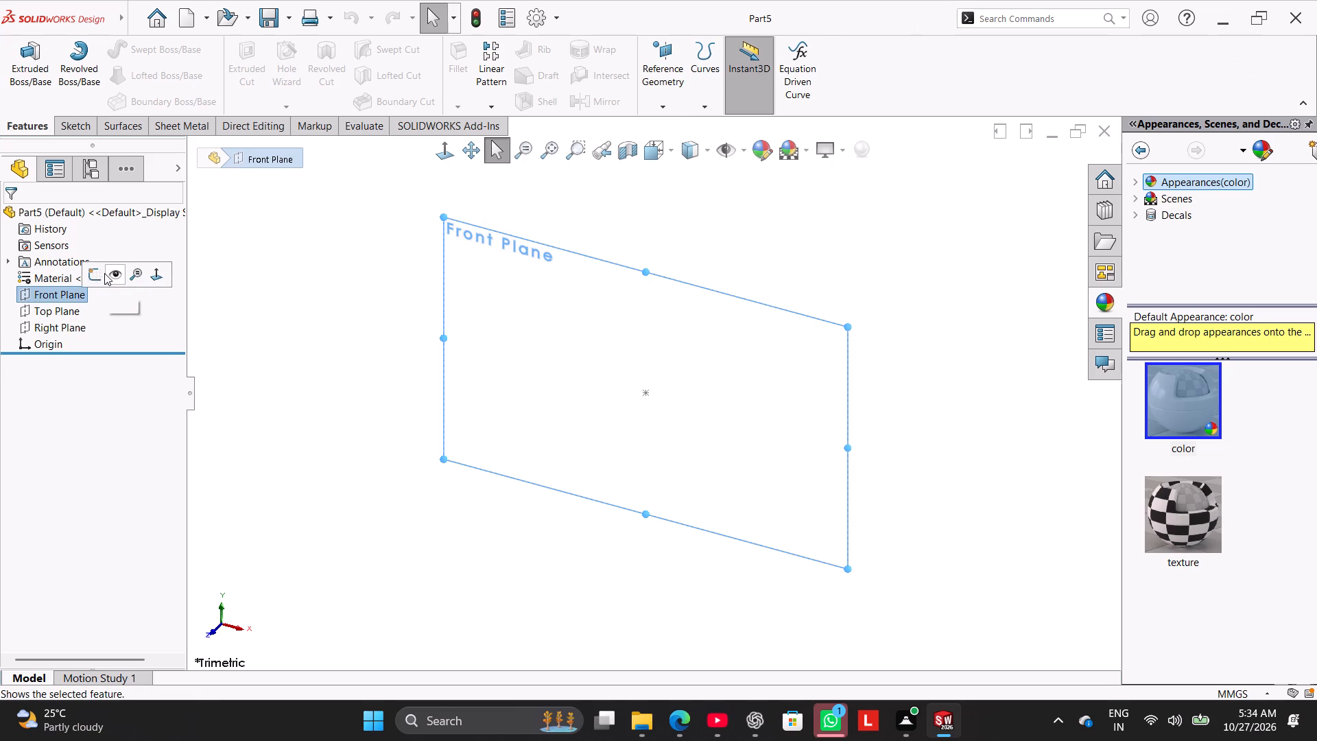
click(99, 273)
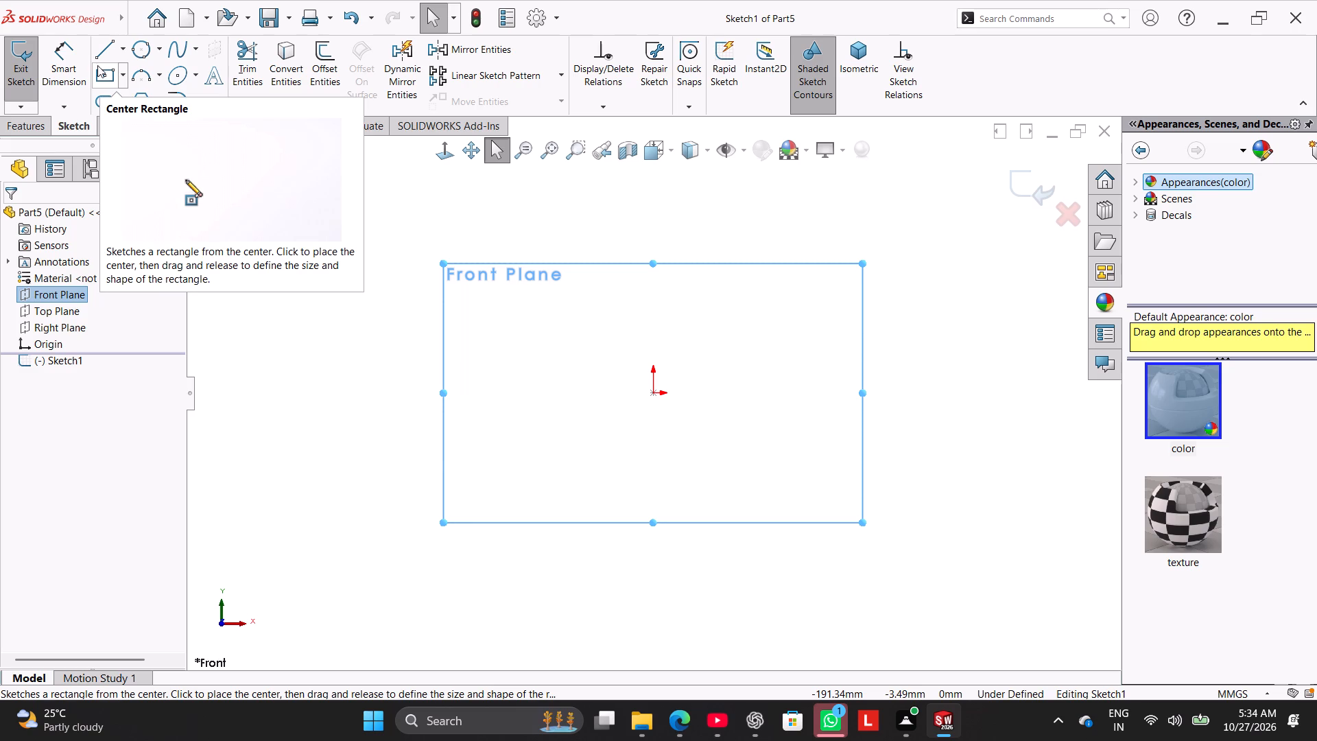
Sketch a closed L-shaped line profile with a sloped toe, about 165 mm wide and 84 mm high, its base passing through the origin.
click(97, 50)
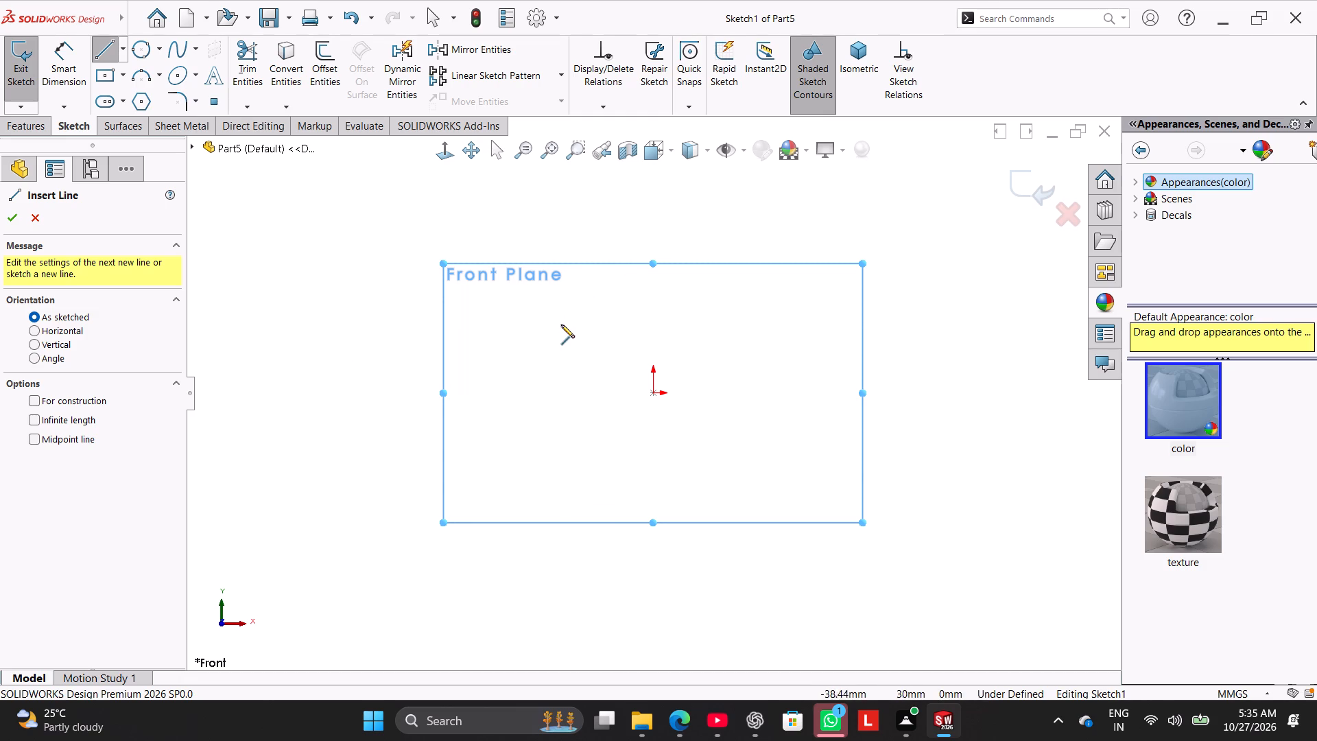
click(489, 195)
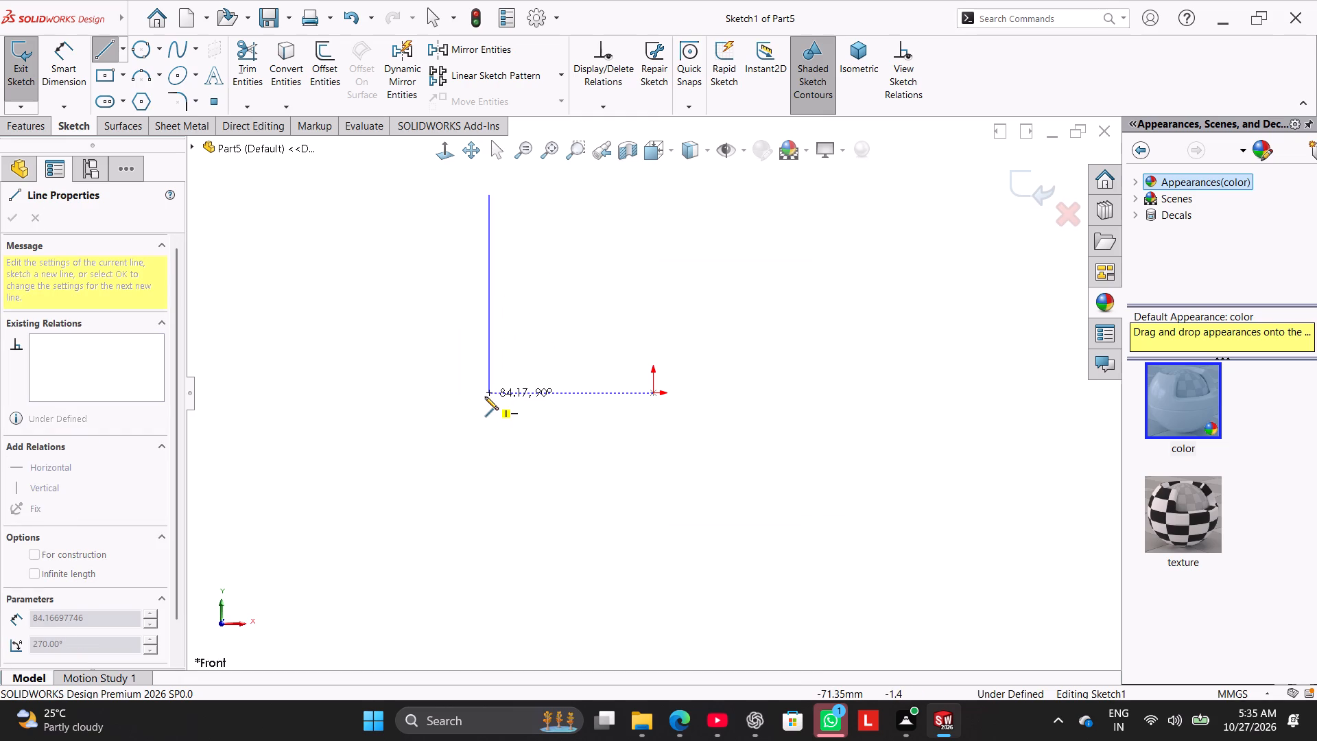
click(485, 397)
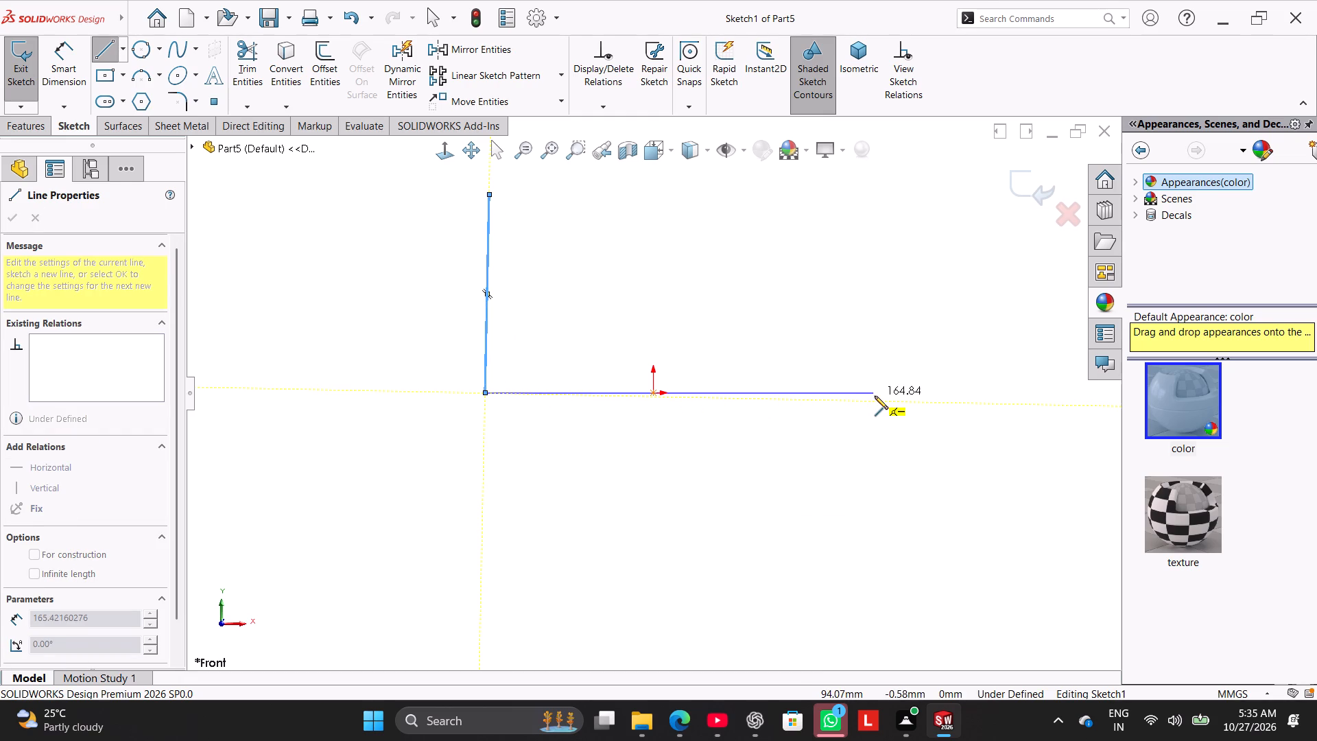
click(875, 396)
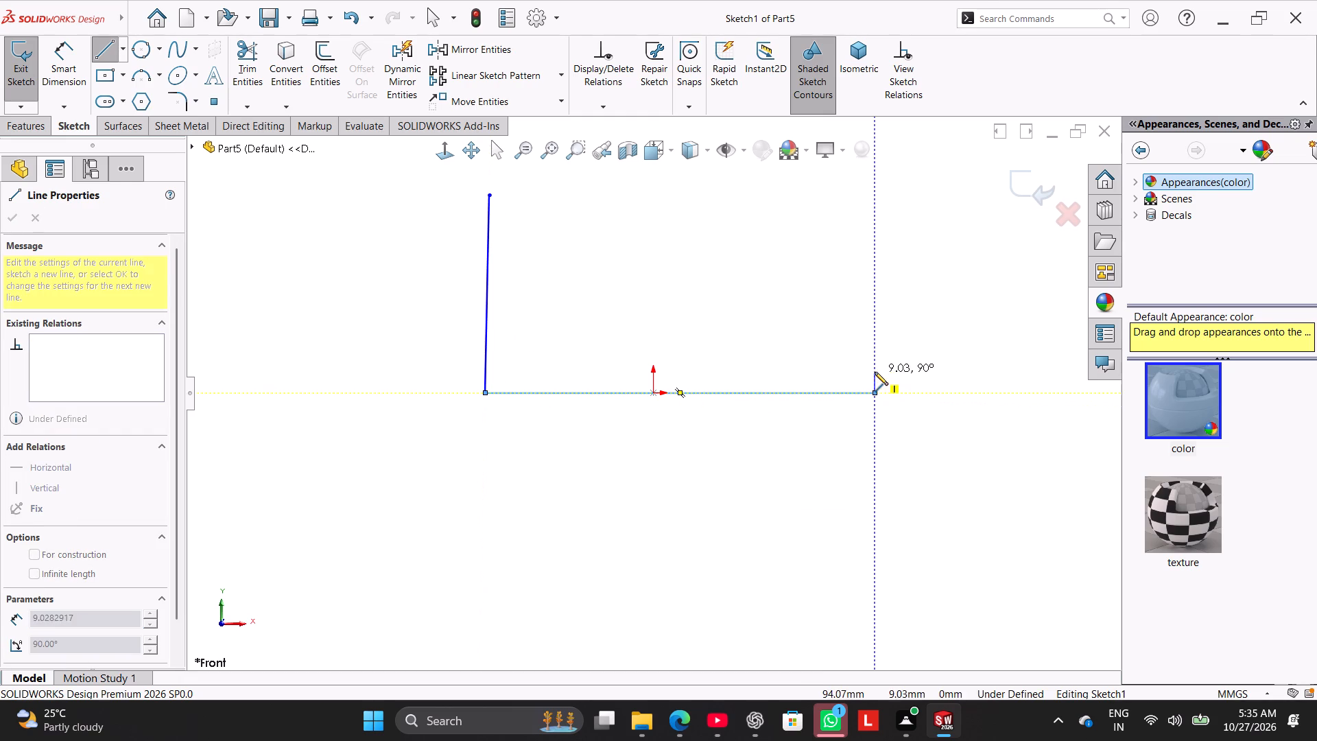
click(875, 372)
click(796, 320)
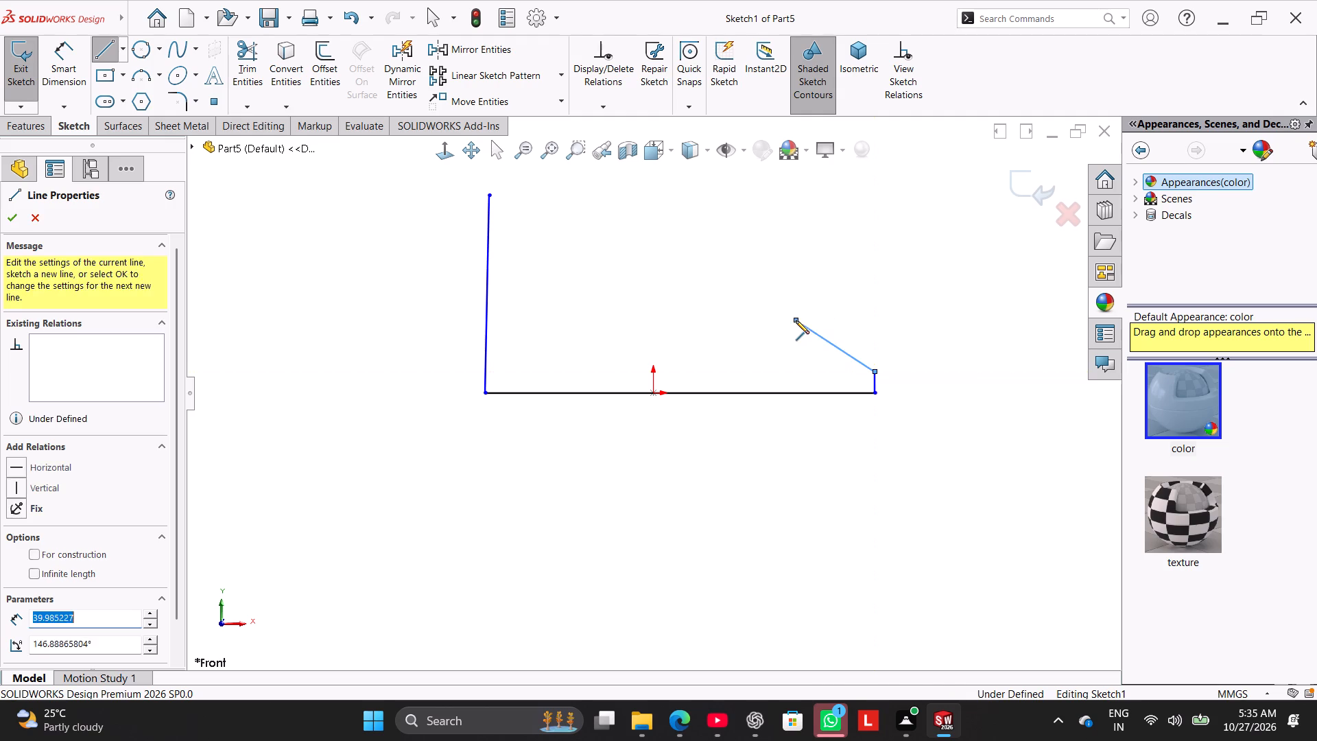
click(549, 319)
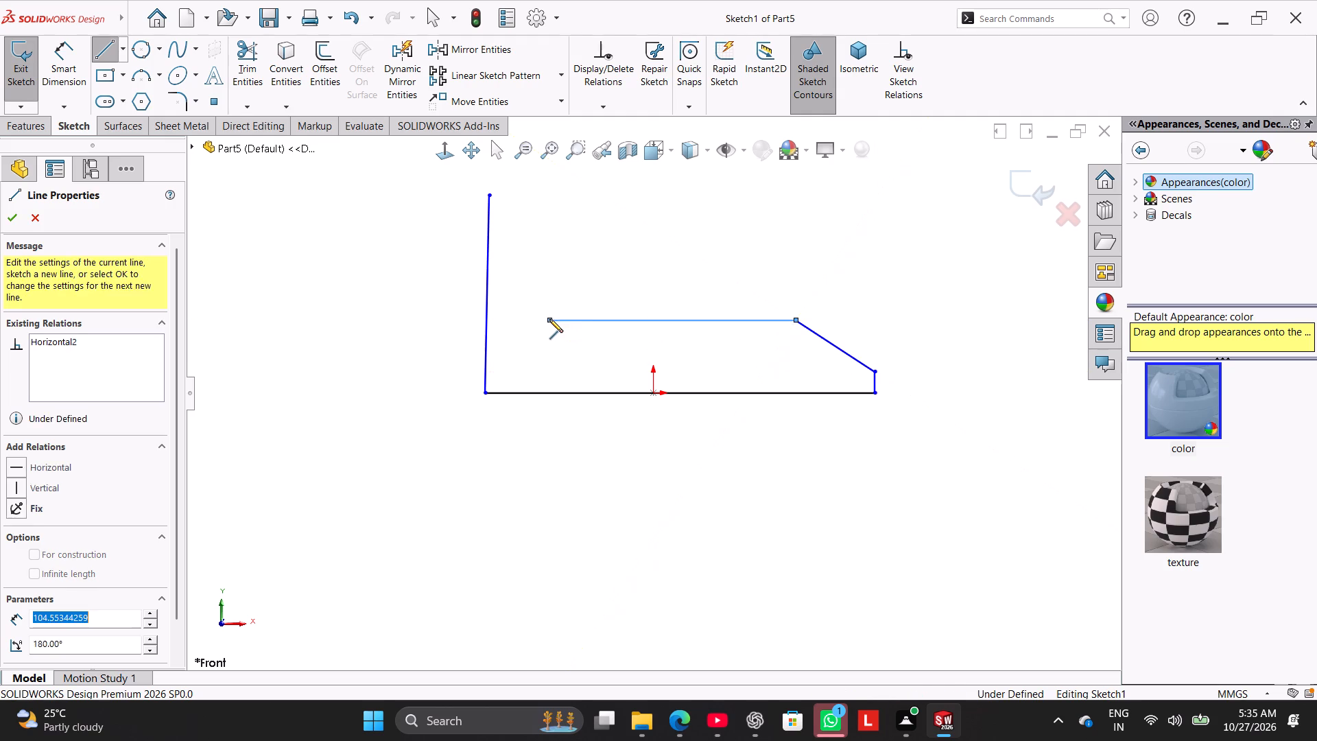
click(547, 192)
click(488, 191)
right_click(421, 234)
click(442, 244)
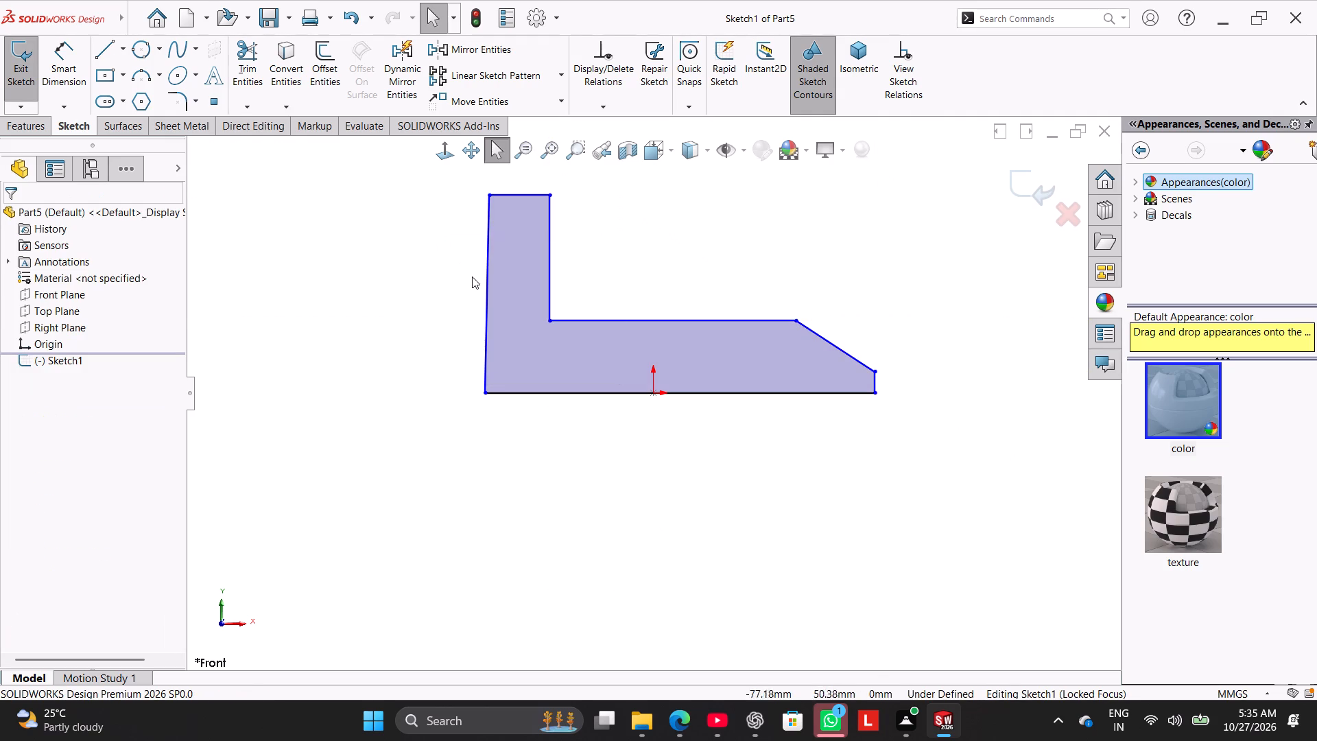
Add a vertical relation to the profile's slightly slanted left edge.
right_click(488, 296)
click(531, 254)
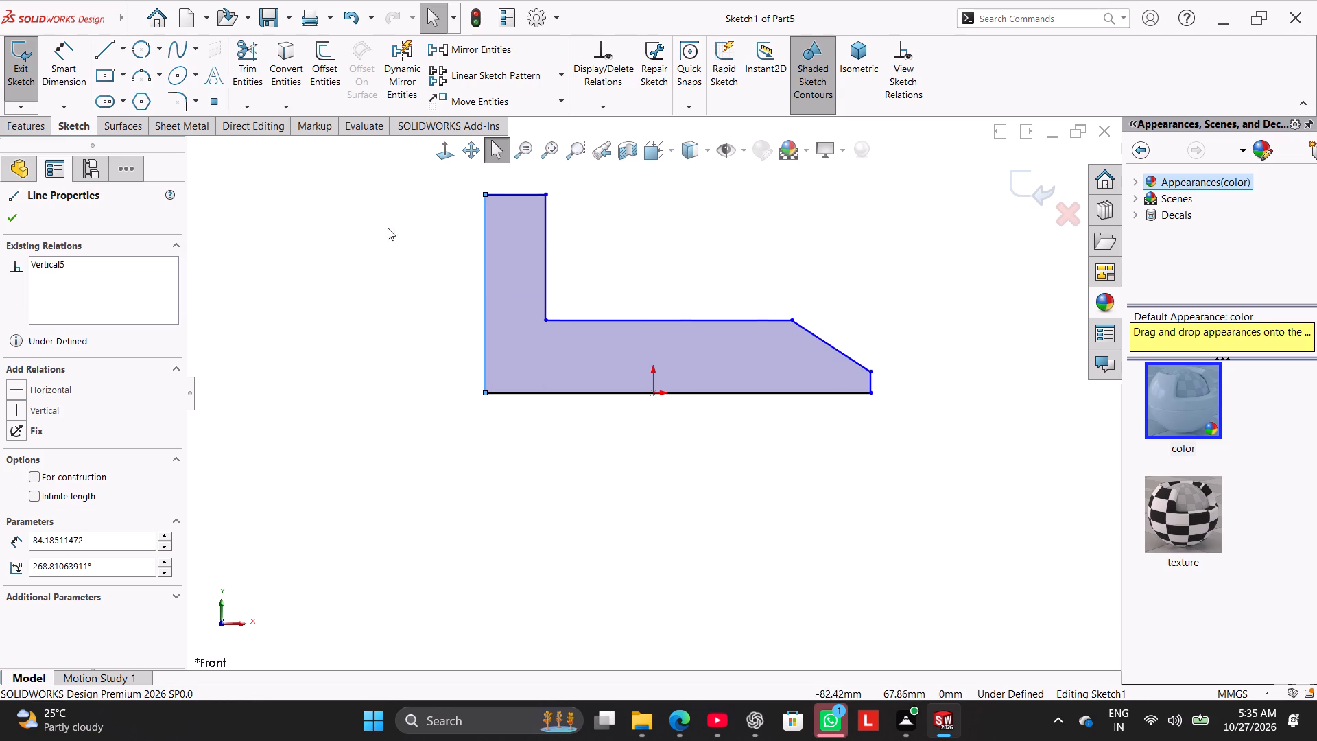
Dimension the profile's left vertical edge to 90 mm.
click(60, 76)
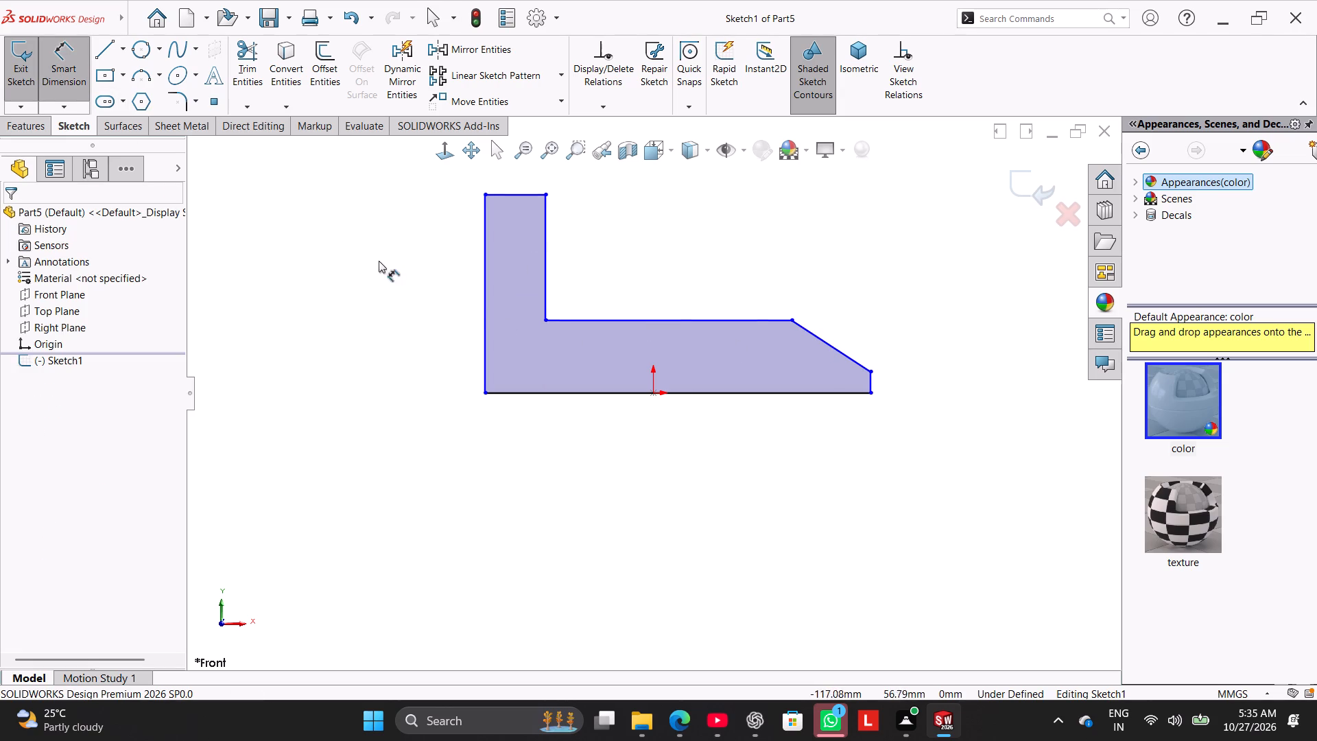
click(487, 314)
click(401, 299)
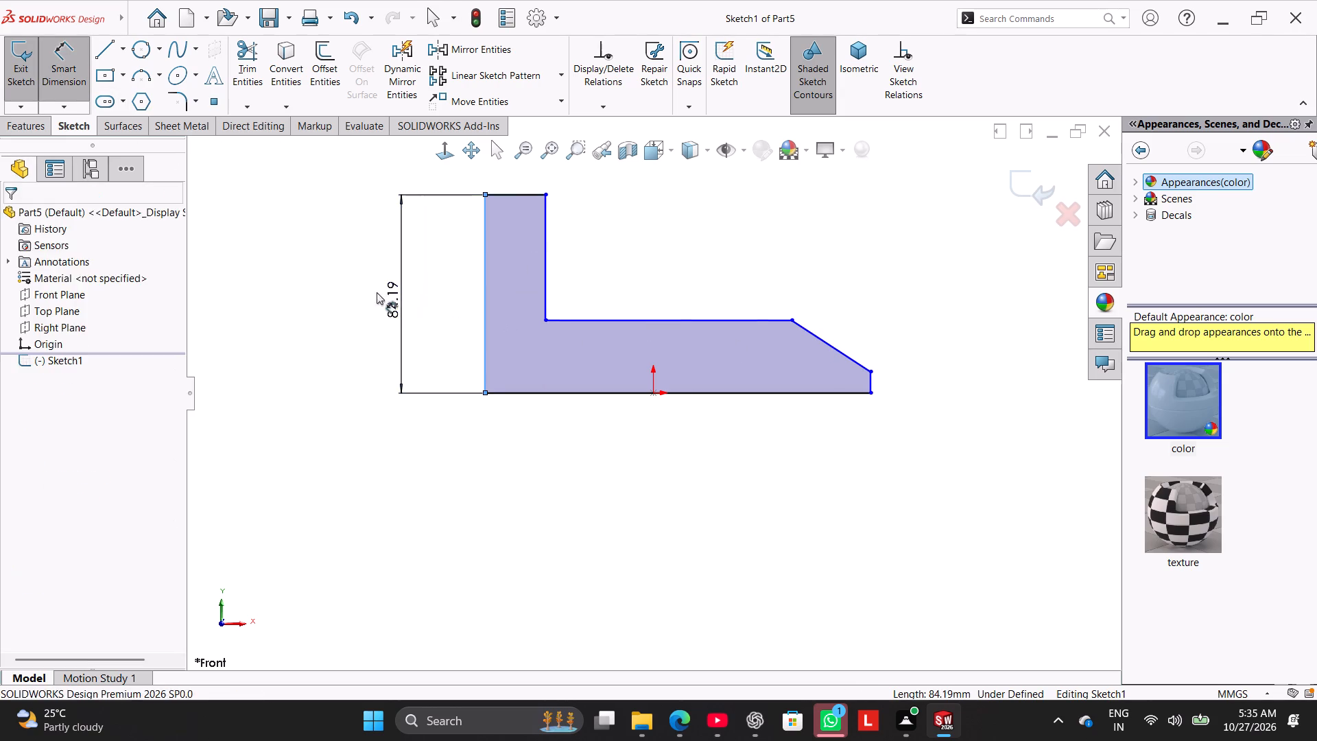
text(90)
key(Return)
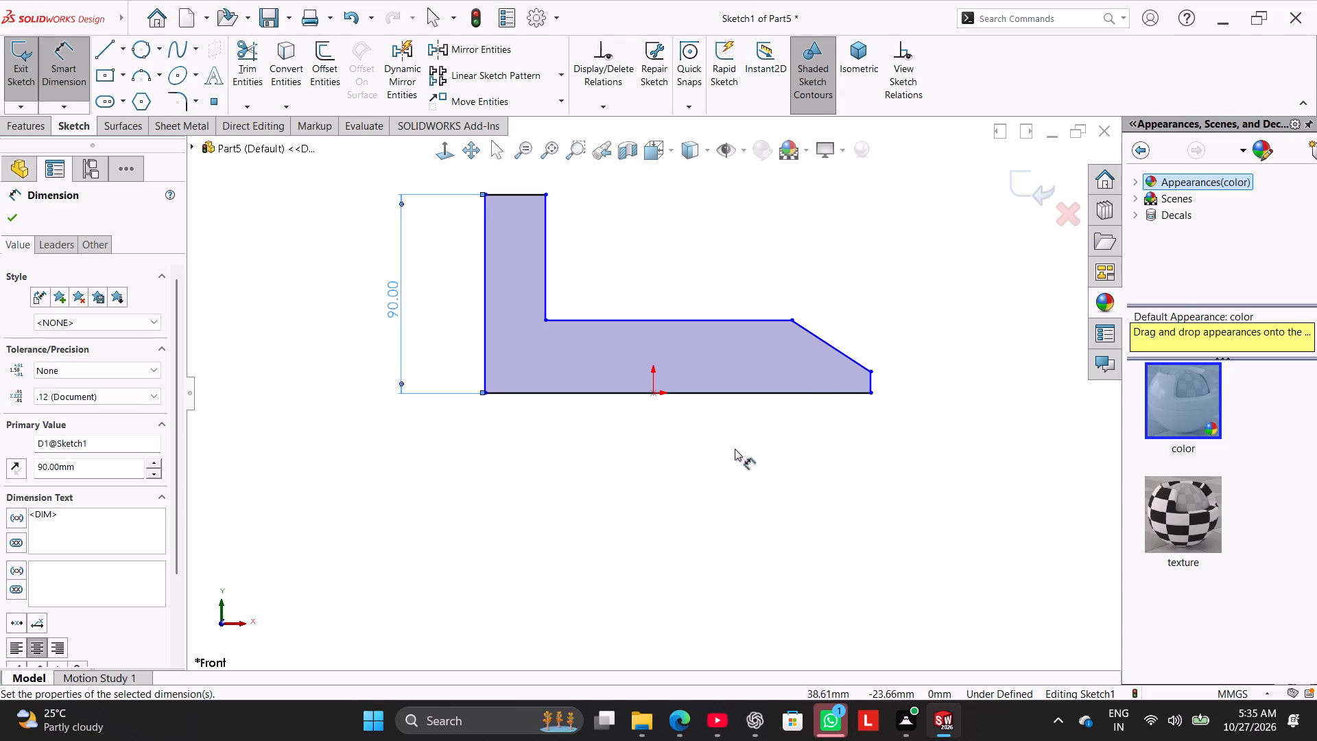
Dimension the profile's bottom edge to 150 mm.
click(744, 395)
click(692, 452)
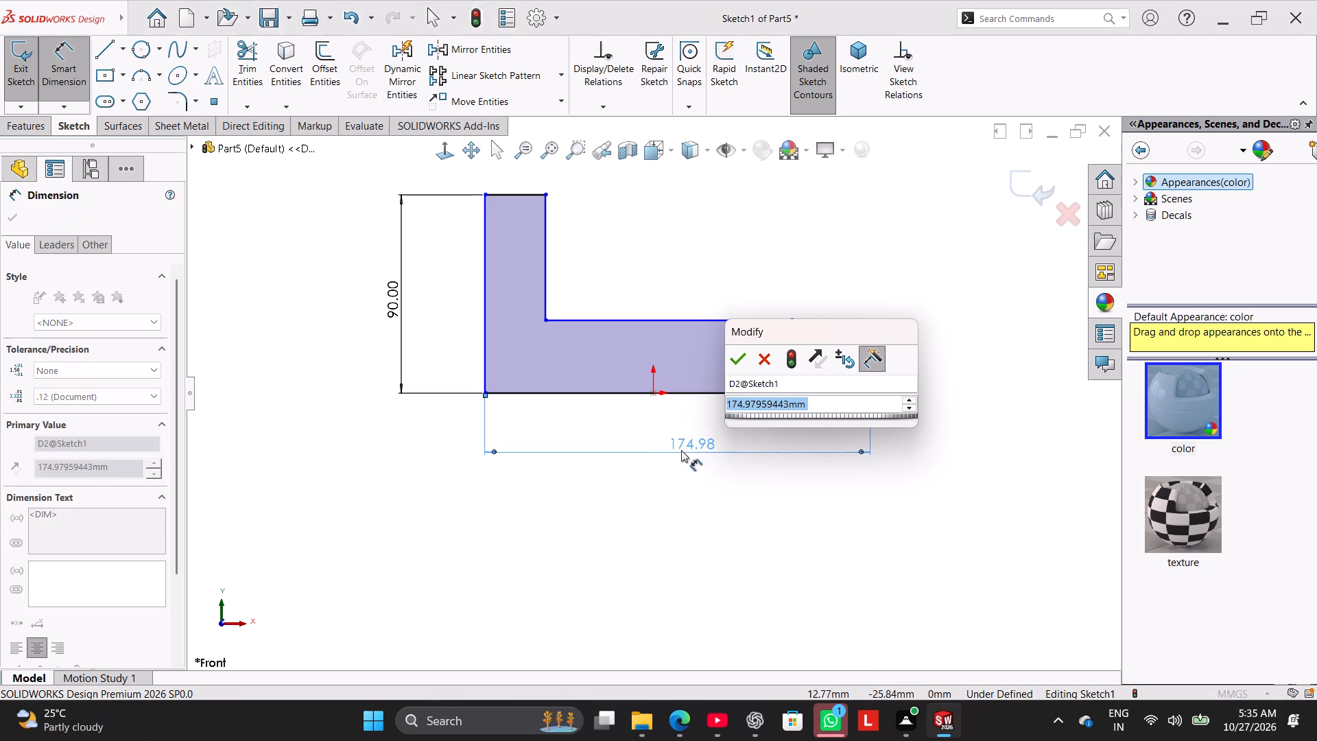
text(150)
key(Return)
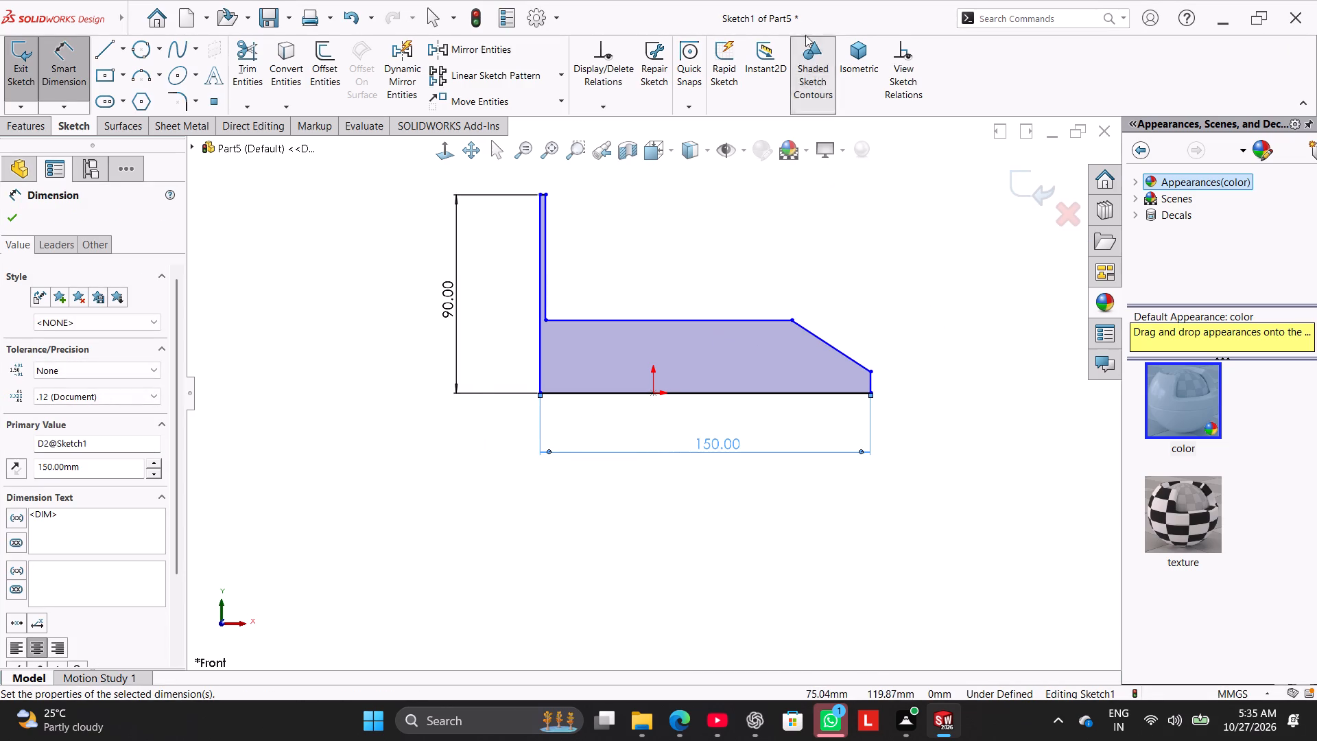
right_click(697, 234)
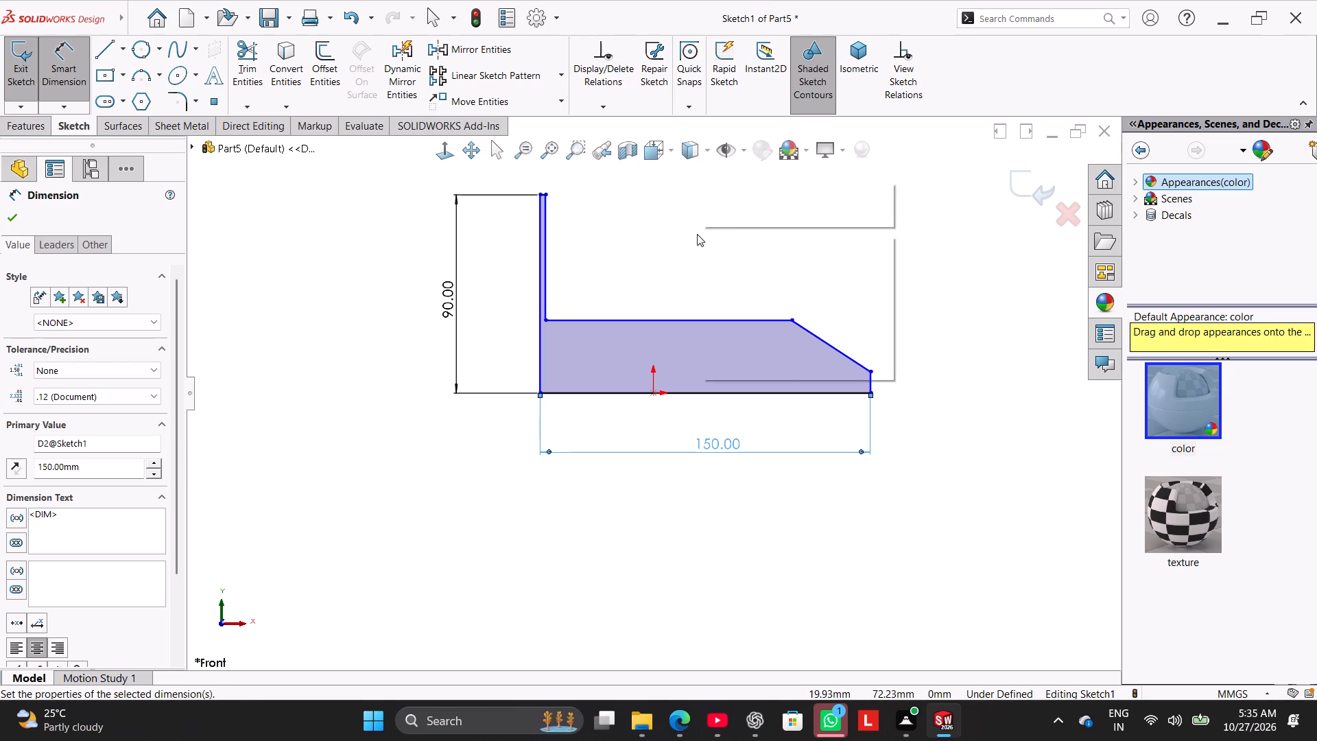
click(731, 275)
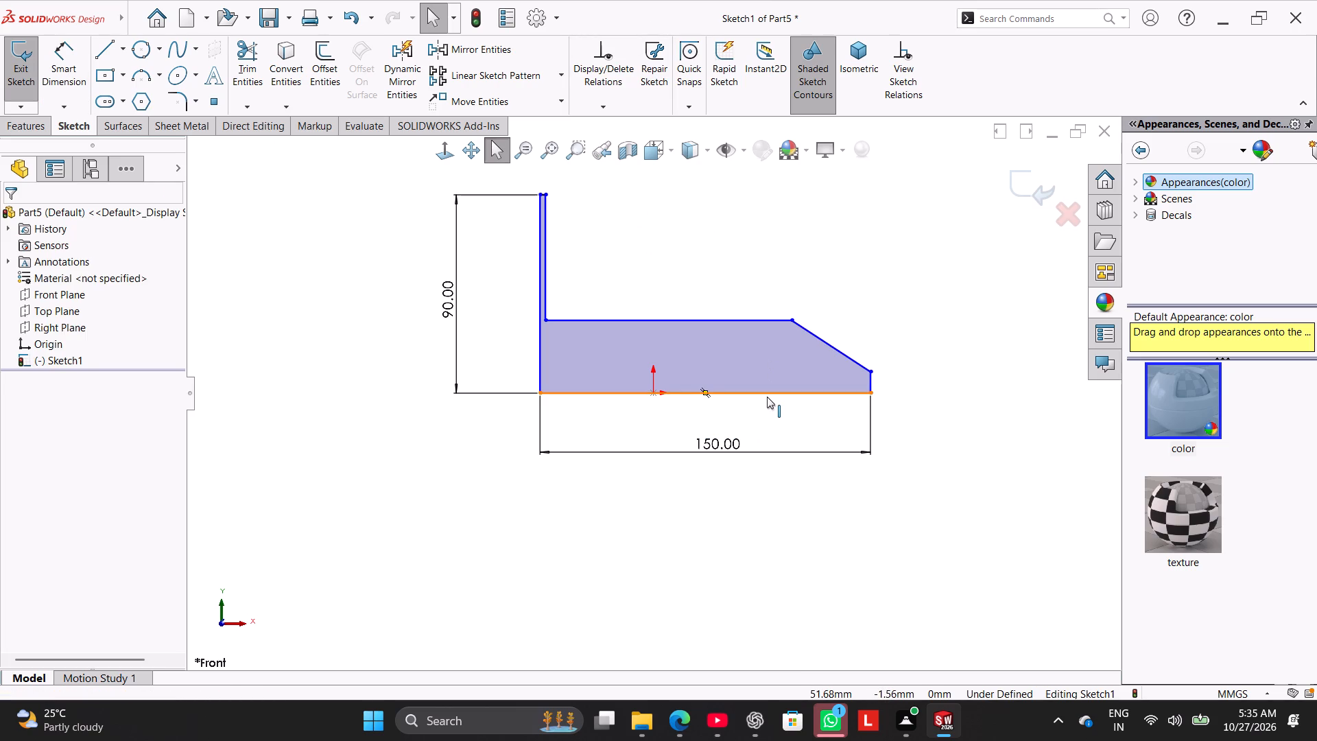
Add a midpoint relation between the bottom edge and the origin to center the base.
click(767, 397)
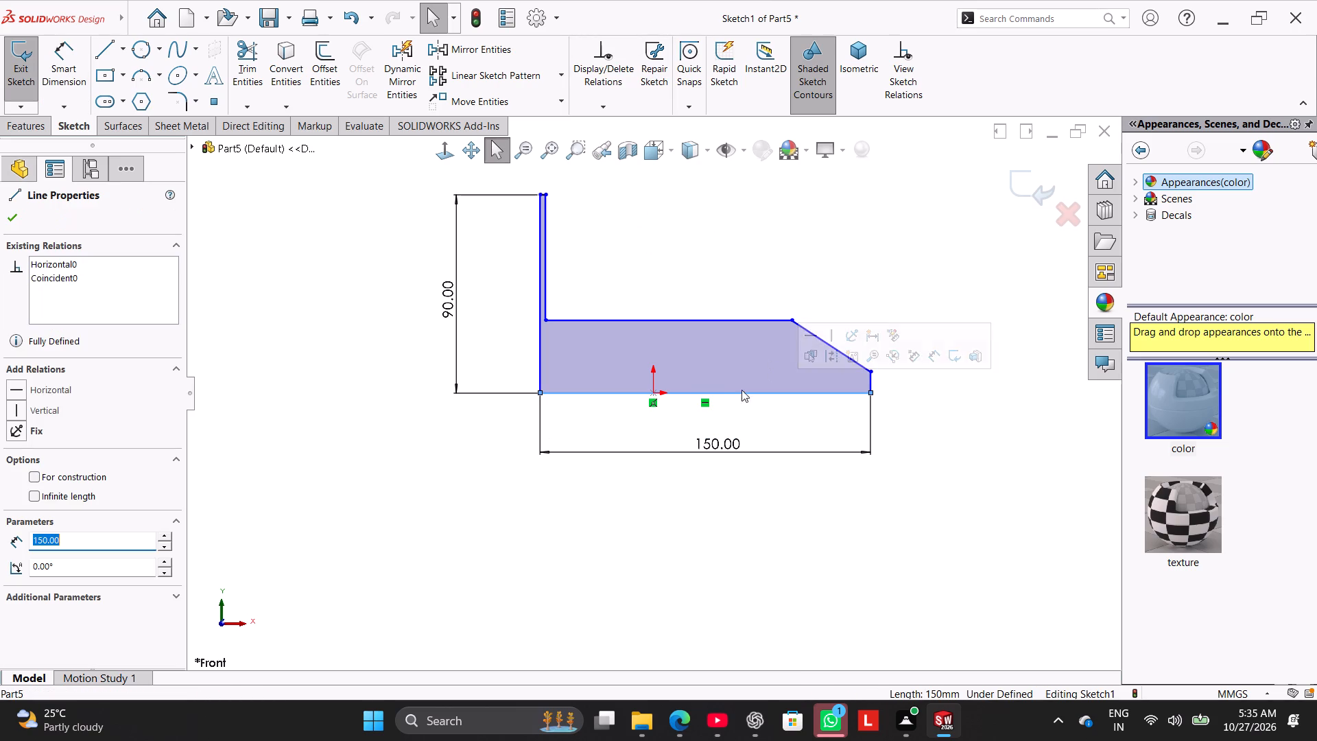
ctrl+click(654, 394)
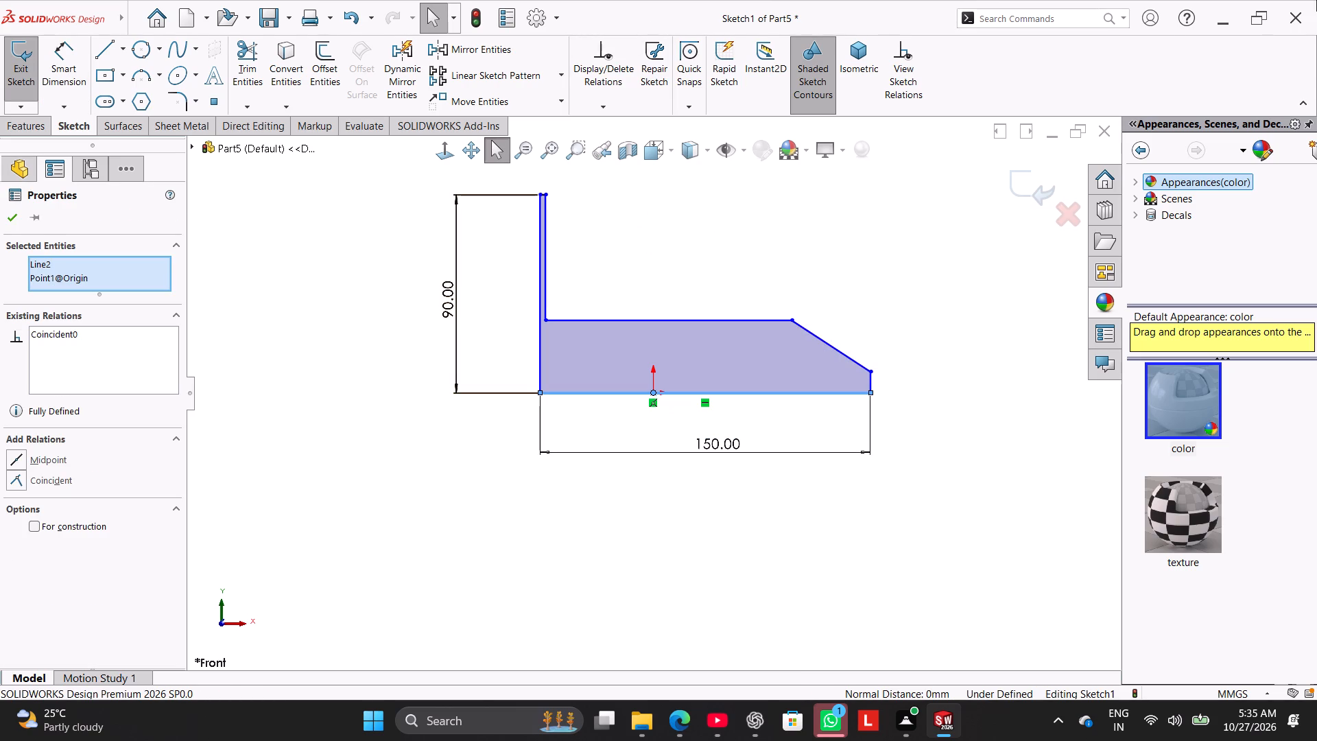
click(32, 456)
click(283, 462)
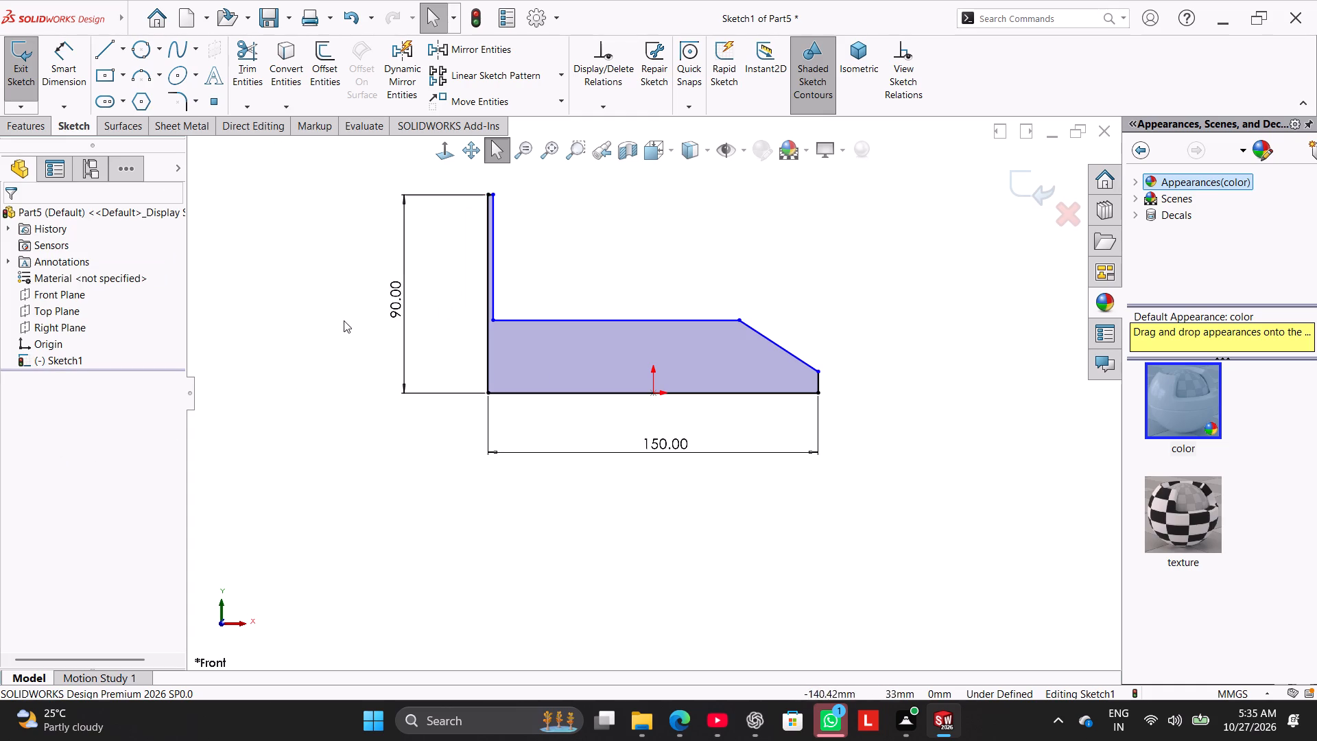
Dimension the short vertical edge at the toe of the profile to 10 mm.
click(80, 65)
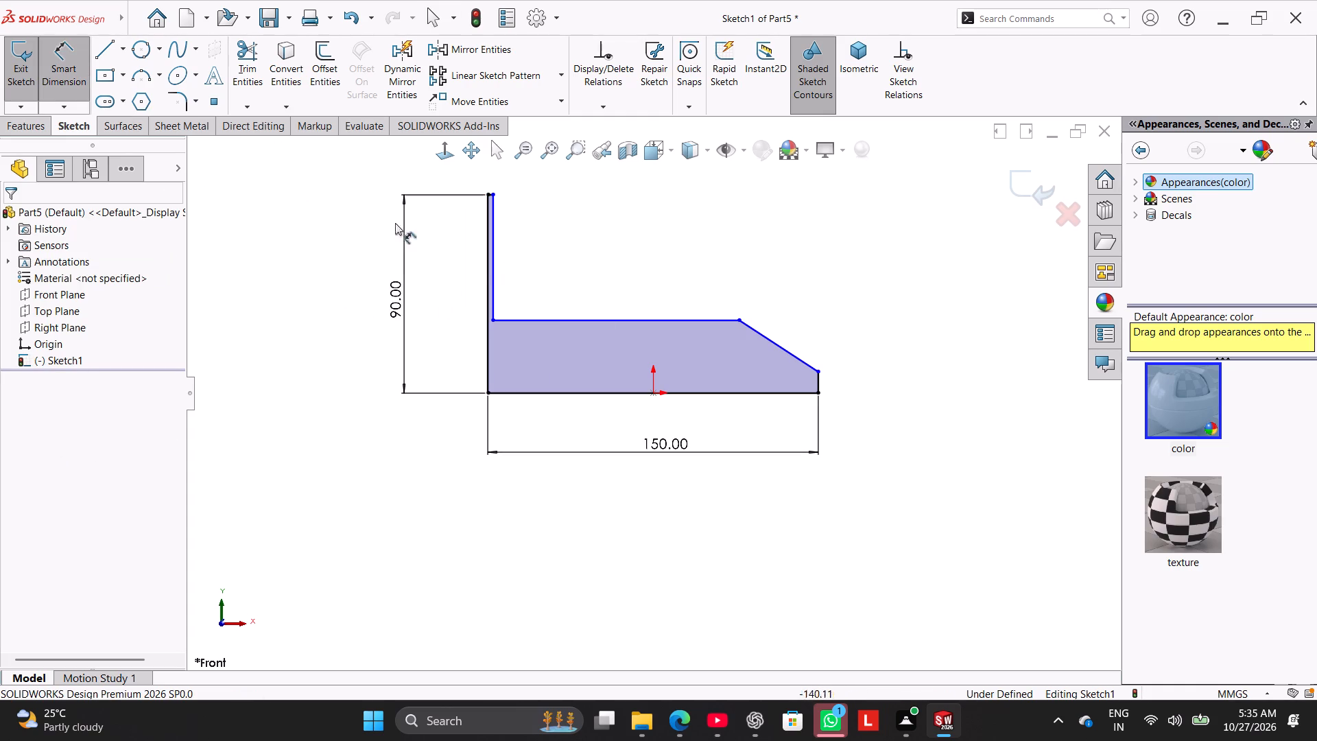
click(816, 379)
click(848, 381)
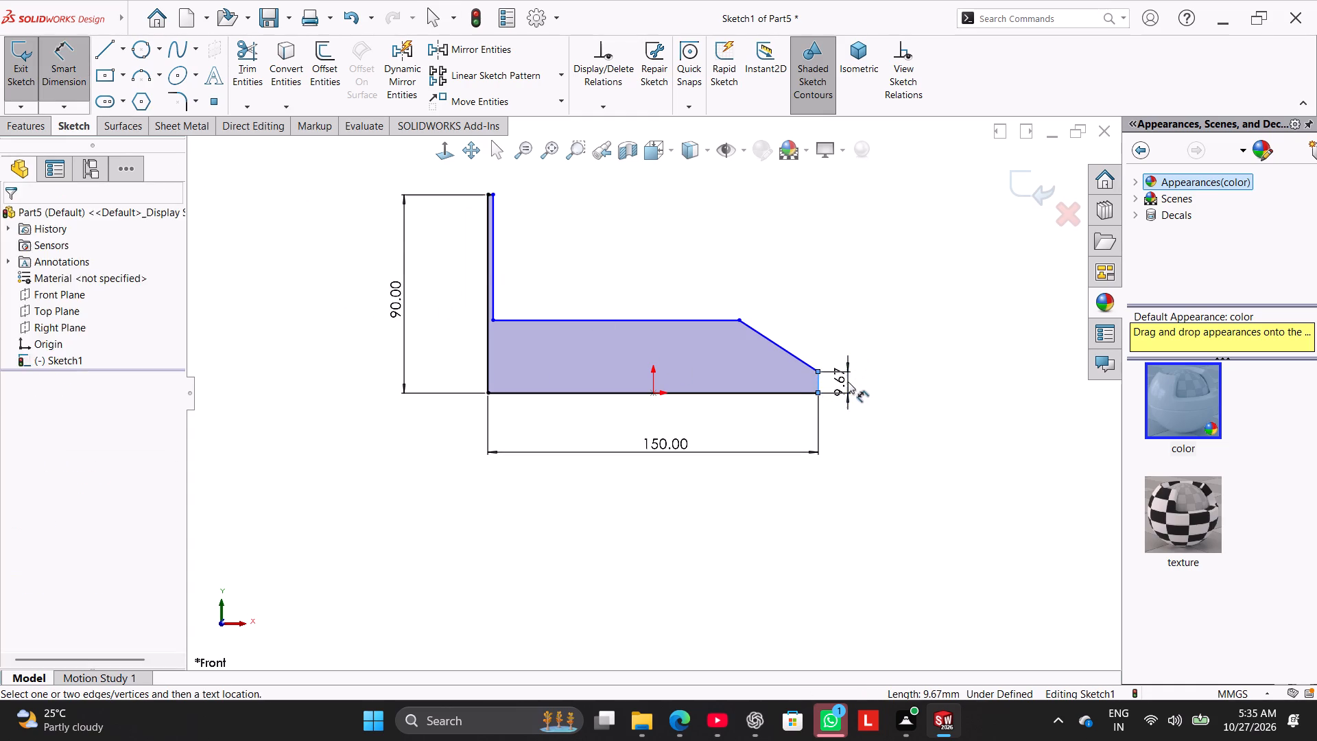
text(10)
key(Return)
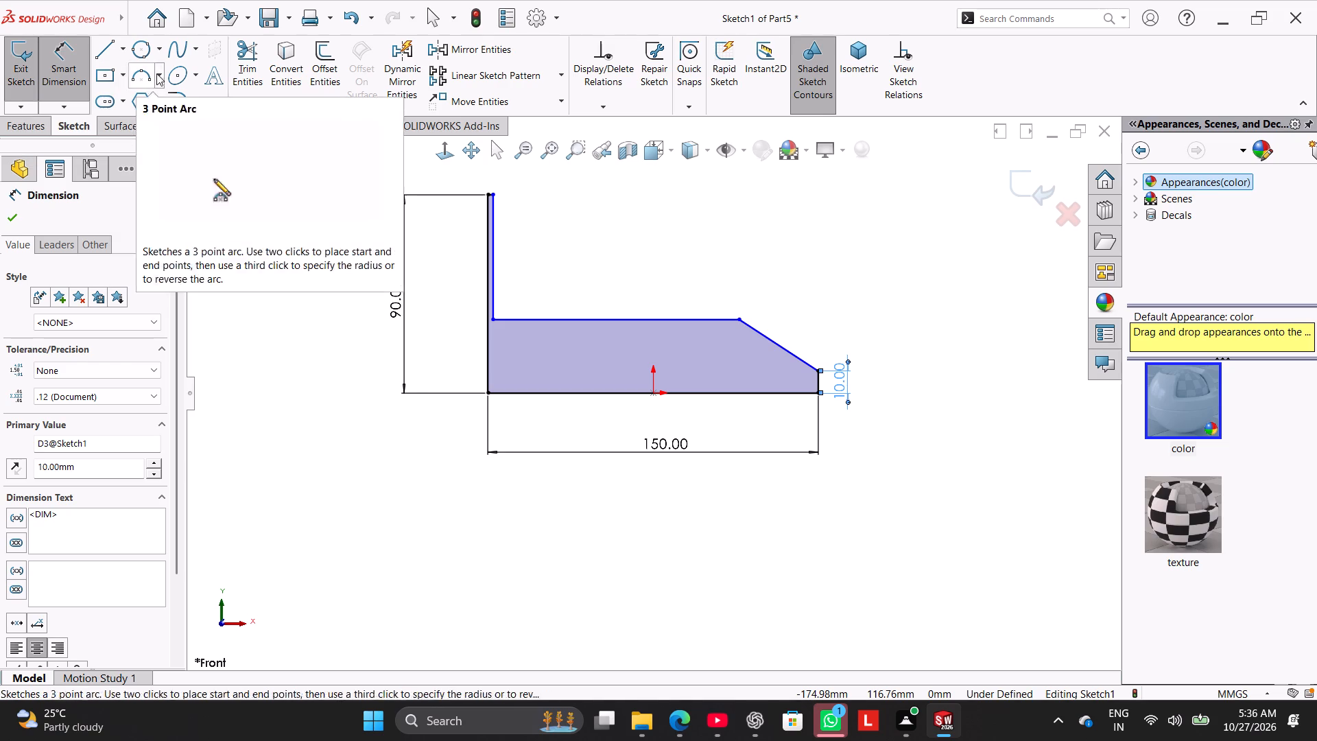
Dimension the top edge of the upright leg to 30 mm.
scroll(511, 189, up, 1)
scroll(504, 178, down, 5)
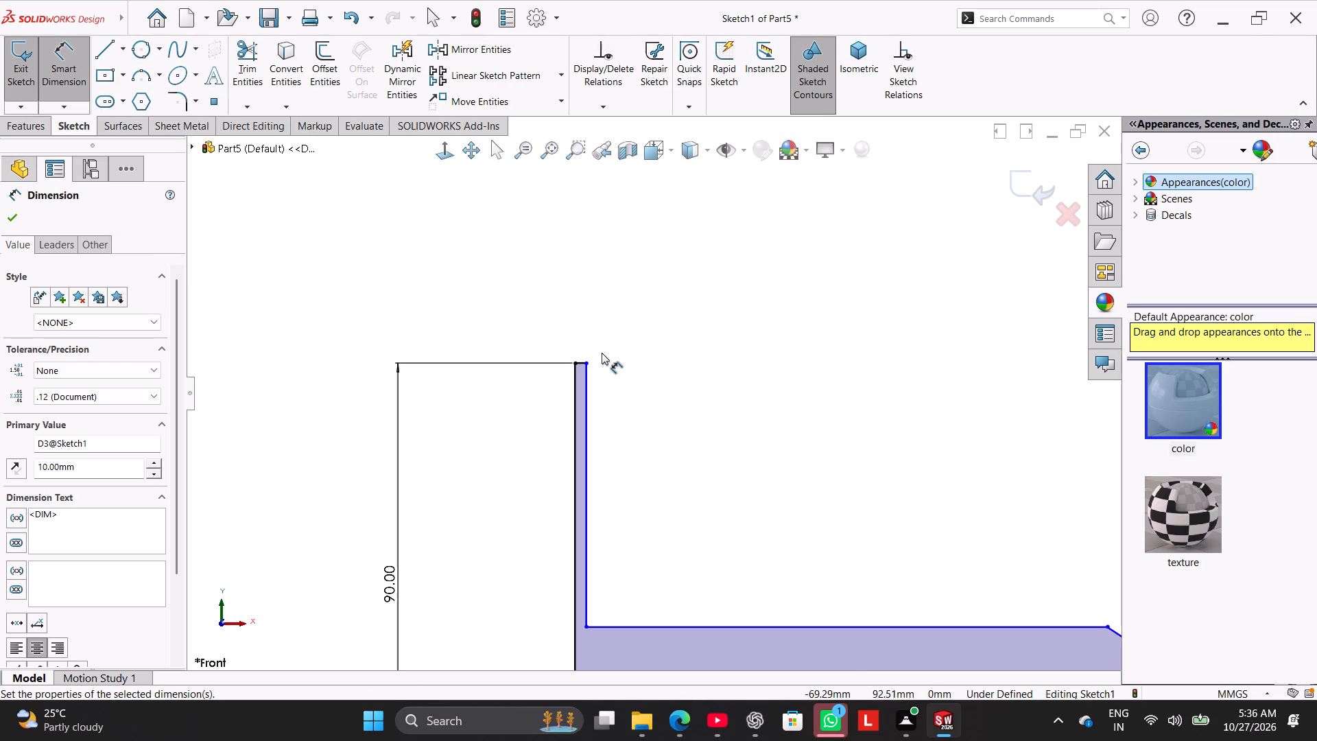
click(580, 364)
click(578, 303)
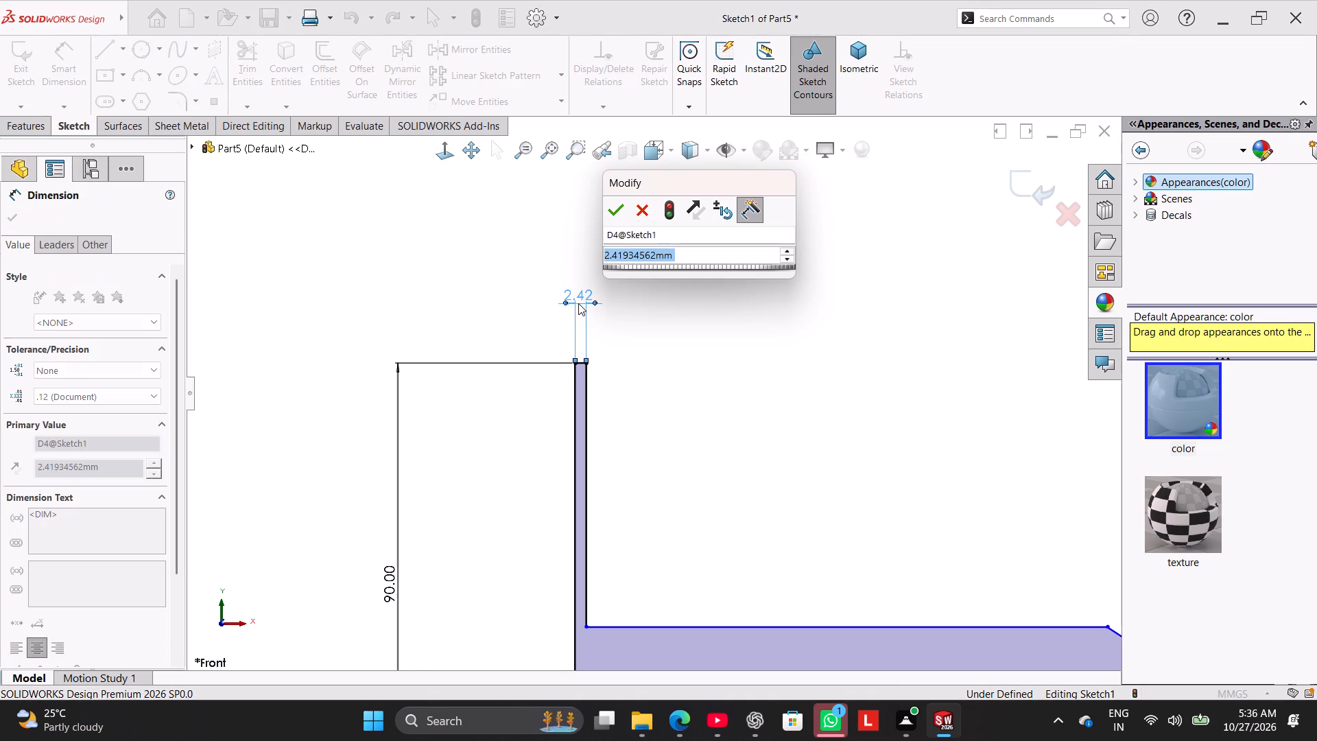
text(30)
key(Return)
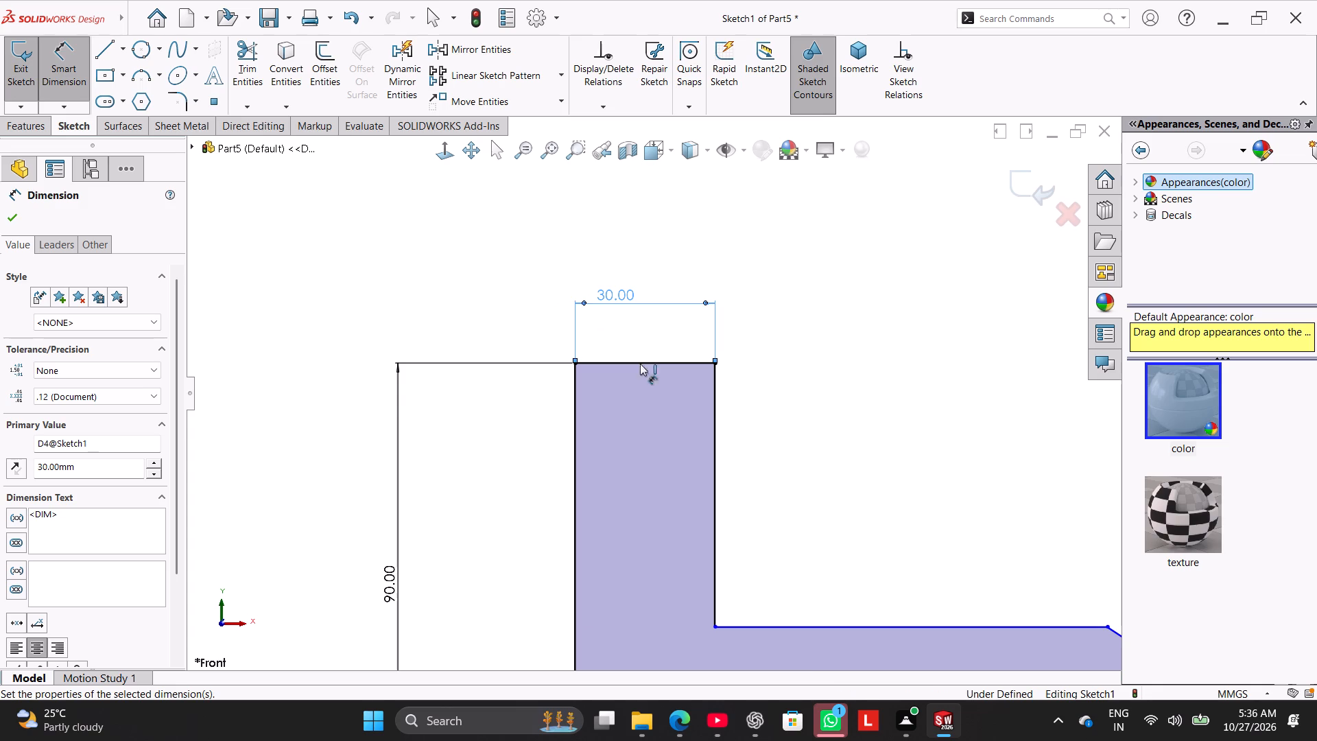
Dimension the angle between the sloped edge and the short vertical toe edge to 60 degrees.
scroll(783, 481, up, 4)
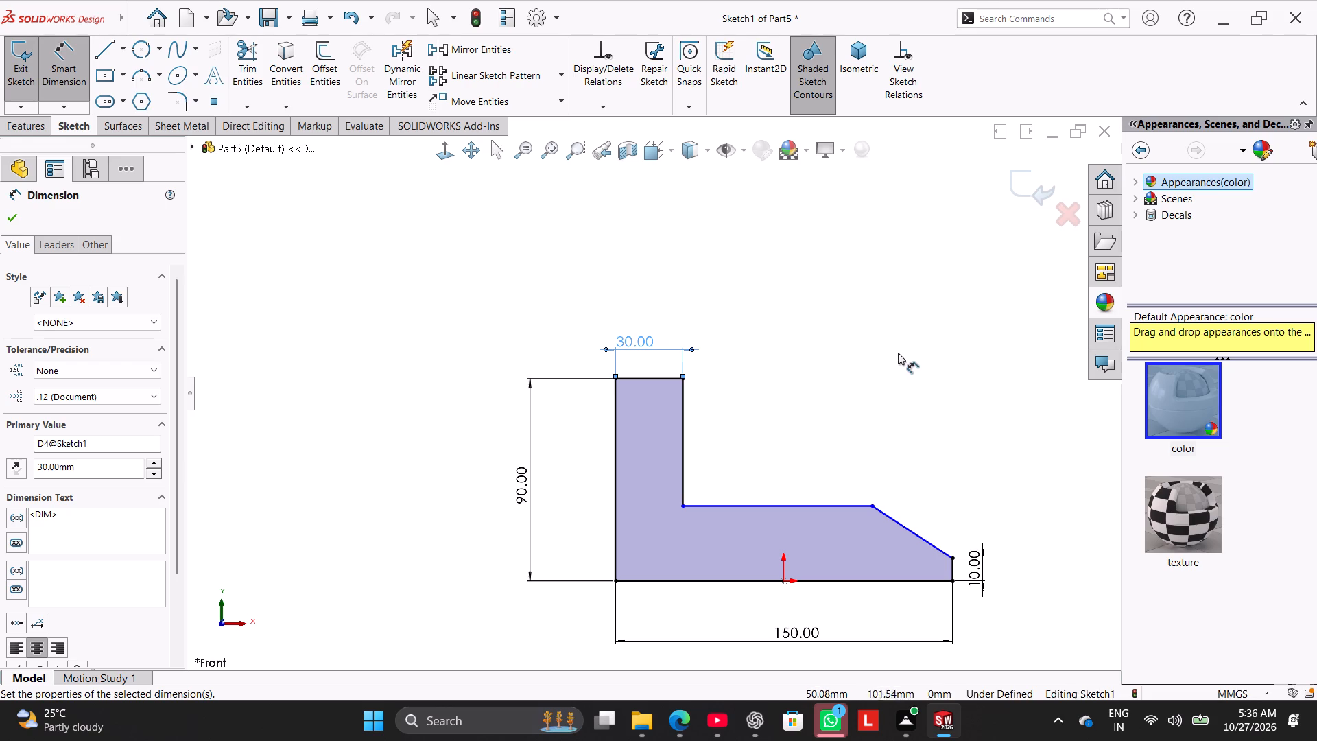
click(956, 567)
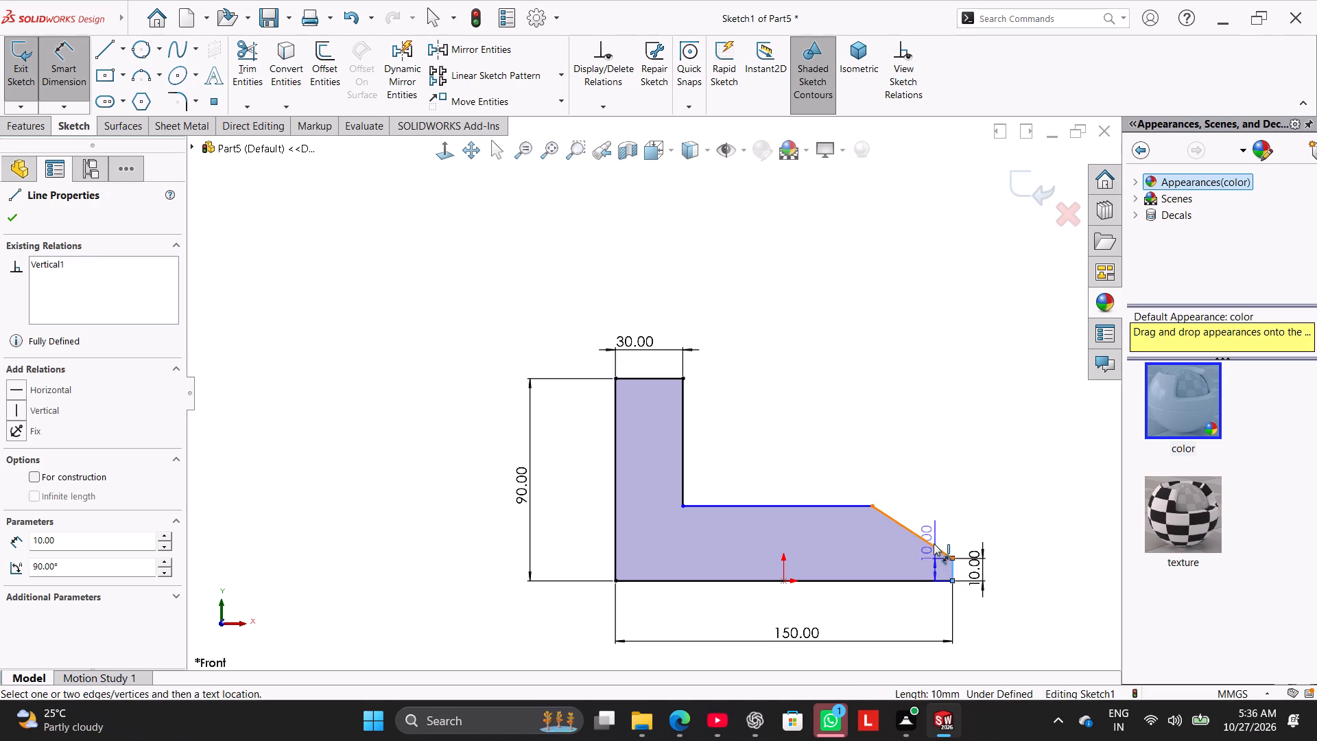
click(931, 541)
click(939, 502)
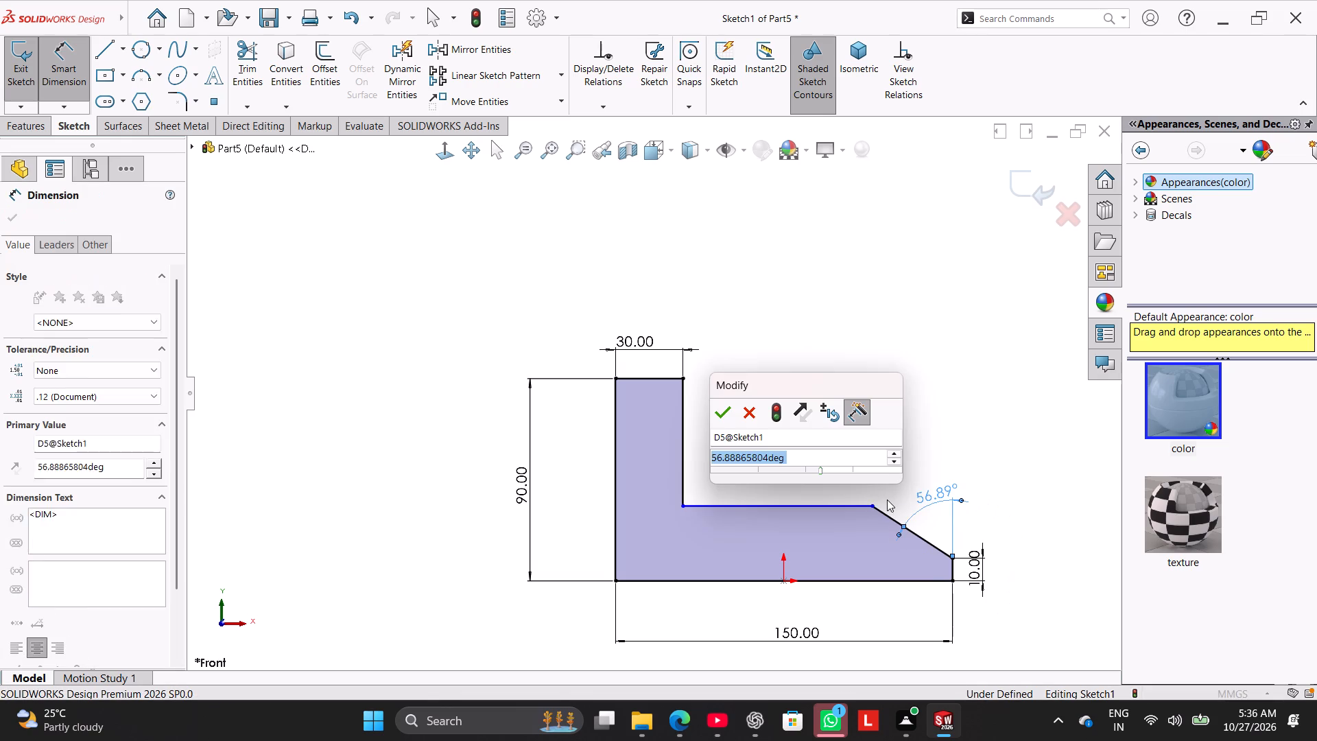
text(60)
key(Return)
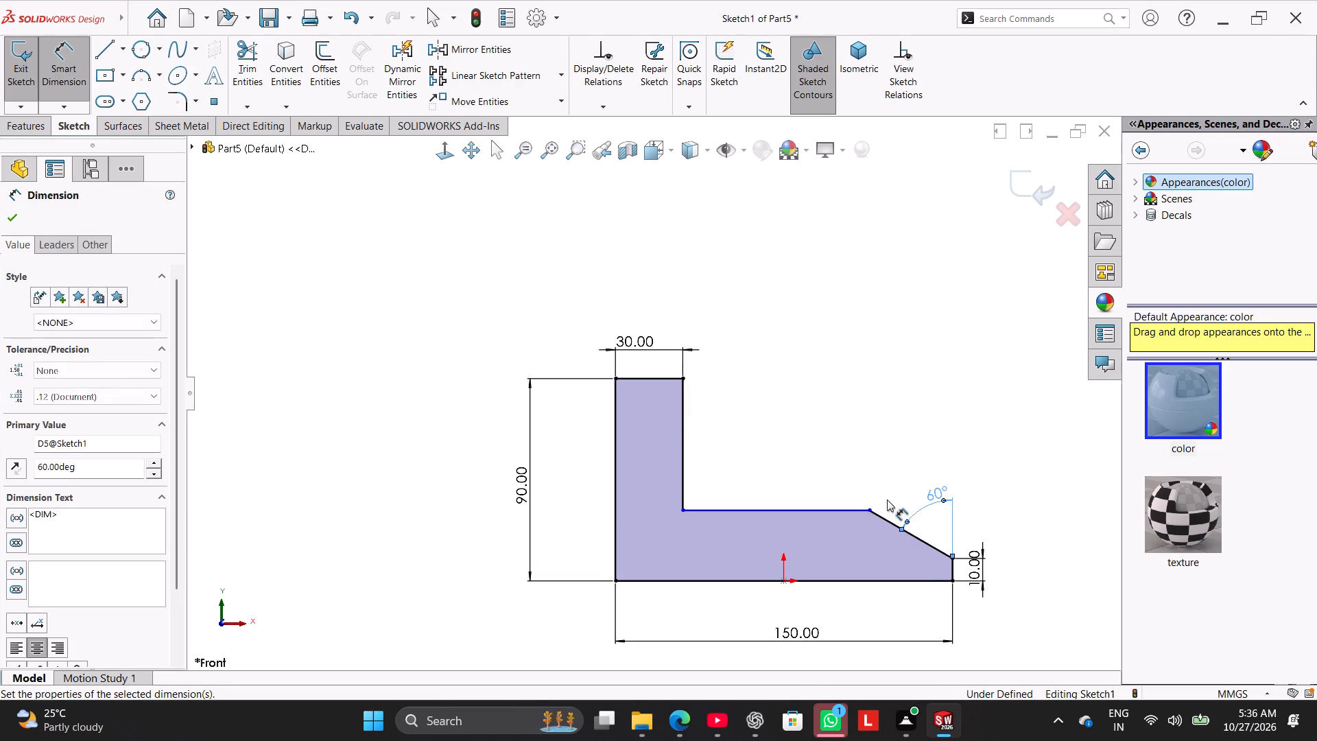
right_click(874, 401)
click(910, 446)
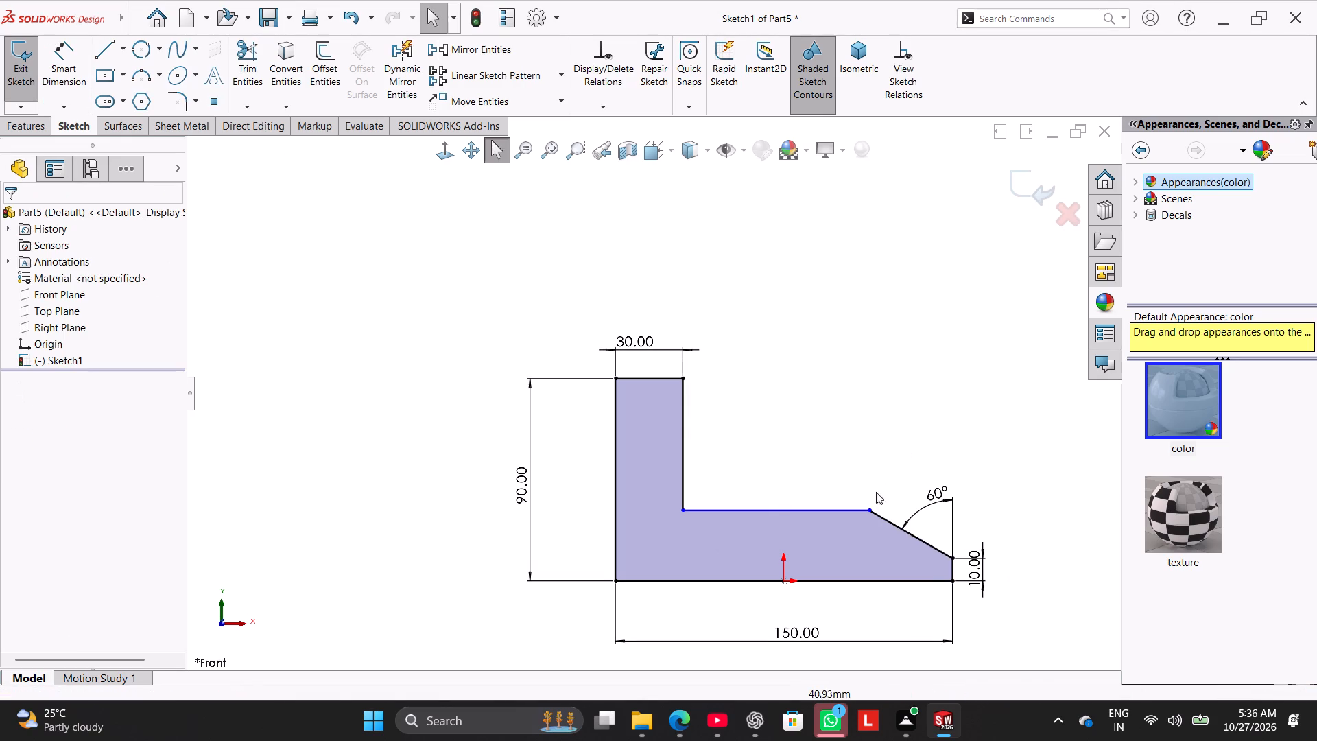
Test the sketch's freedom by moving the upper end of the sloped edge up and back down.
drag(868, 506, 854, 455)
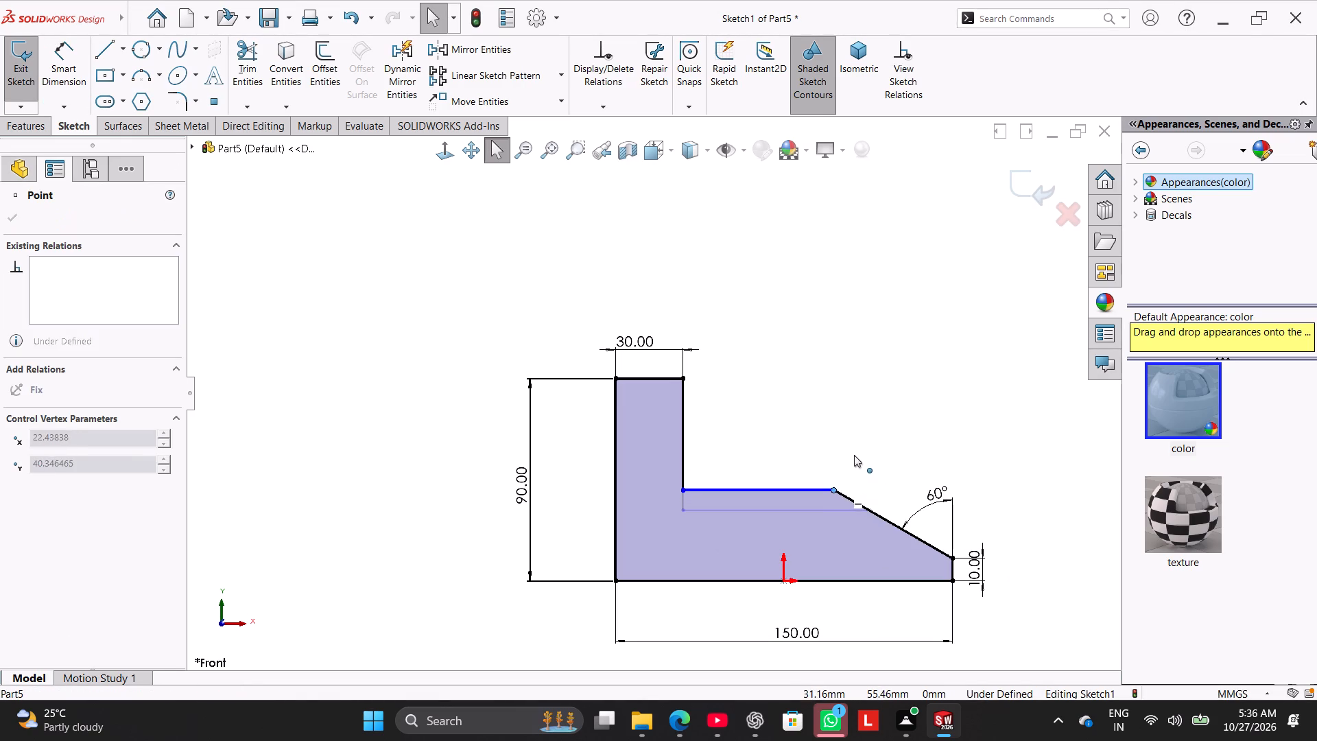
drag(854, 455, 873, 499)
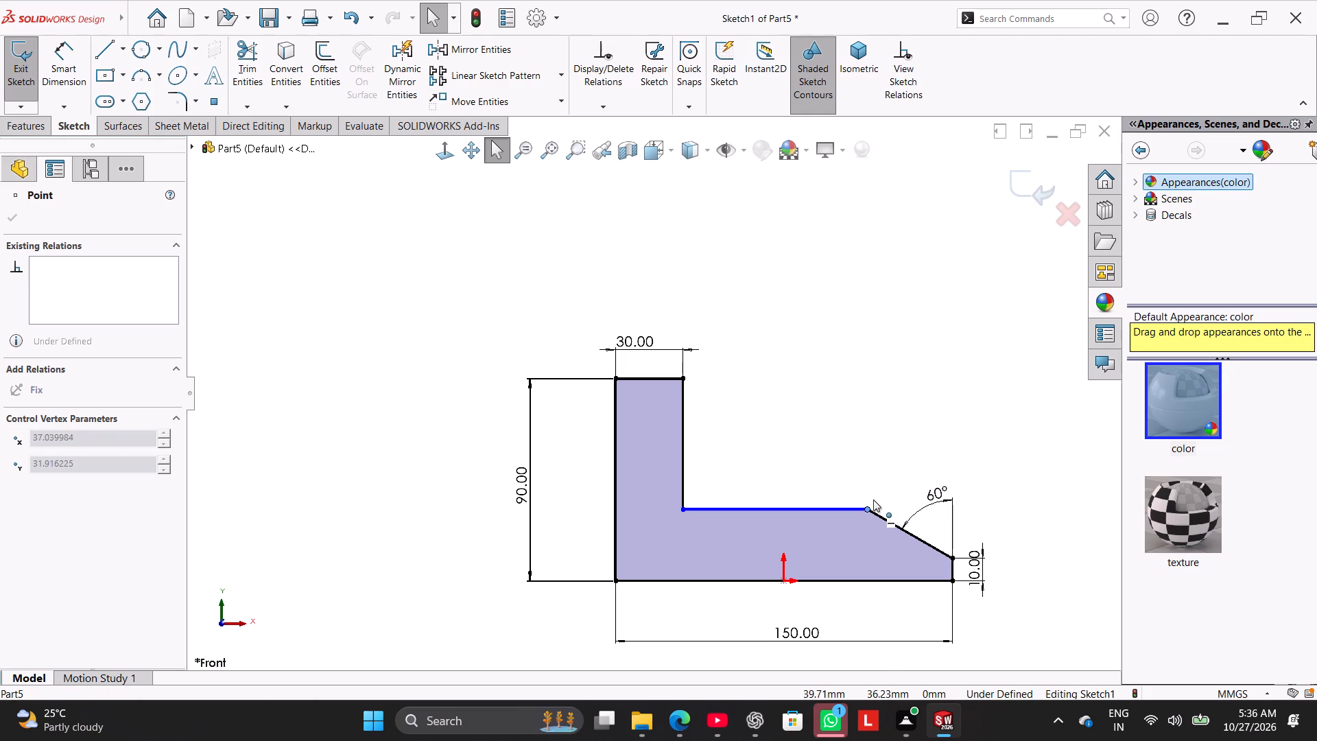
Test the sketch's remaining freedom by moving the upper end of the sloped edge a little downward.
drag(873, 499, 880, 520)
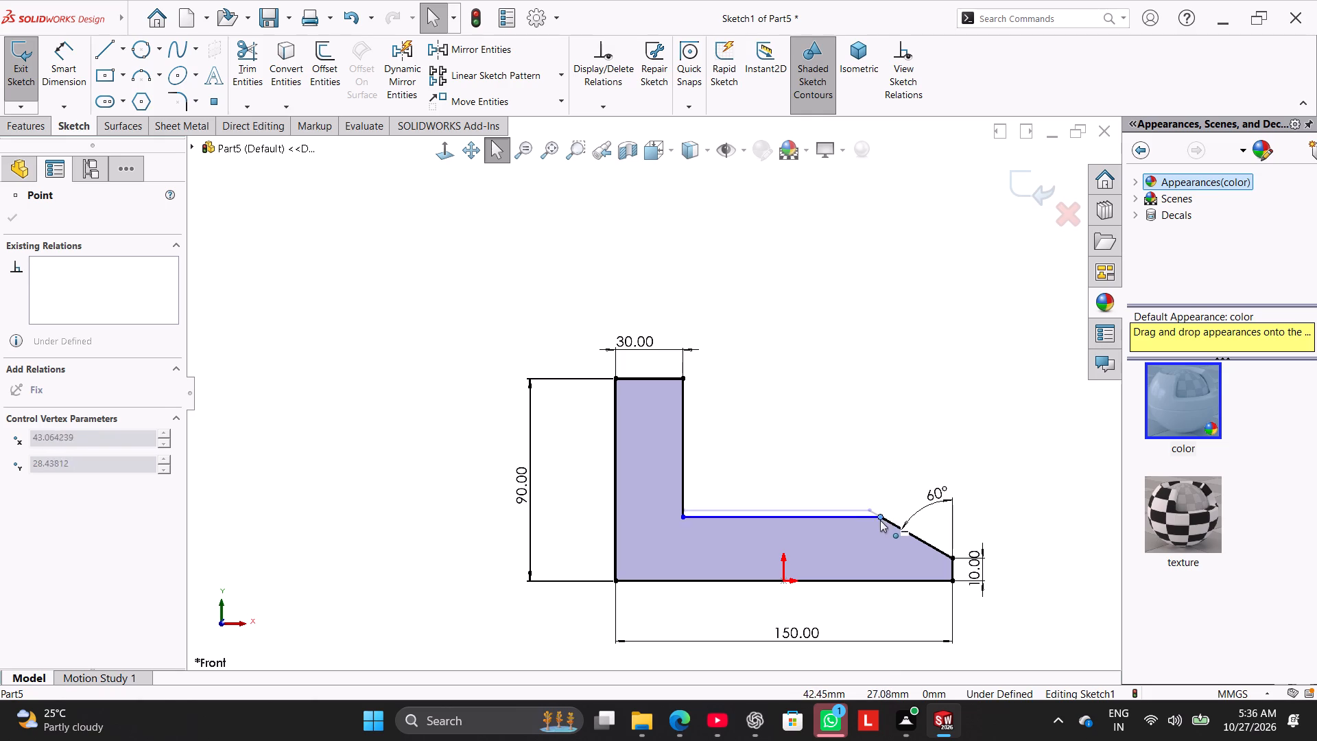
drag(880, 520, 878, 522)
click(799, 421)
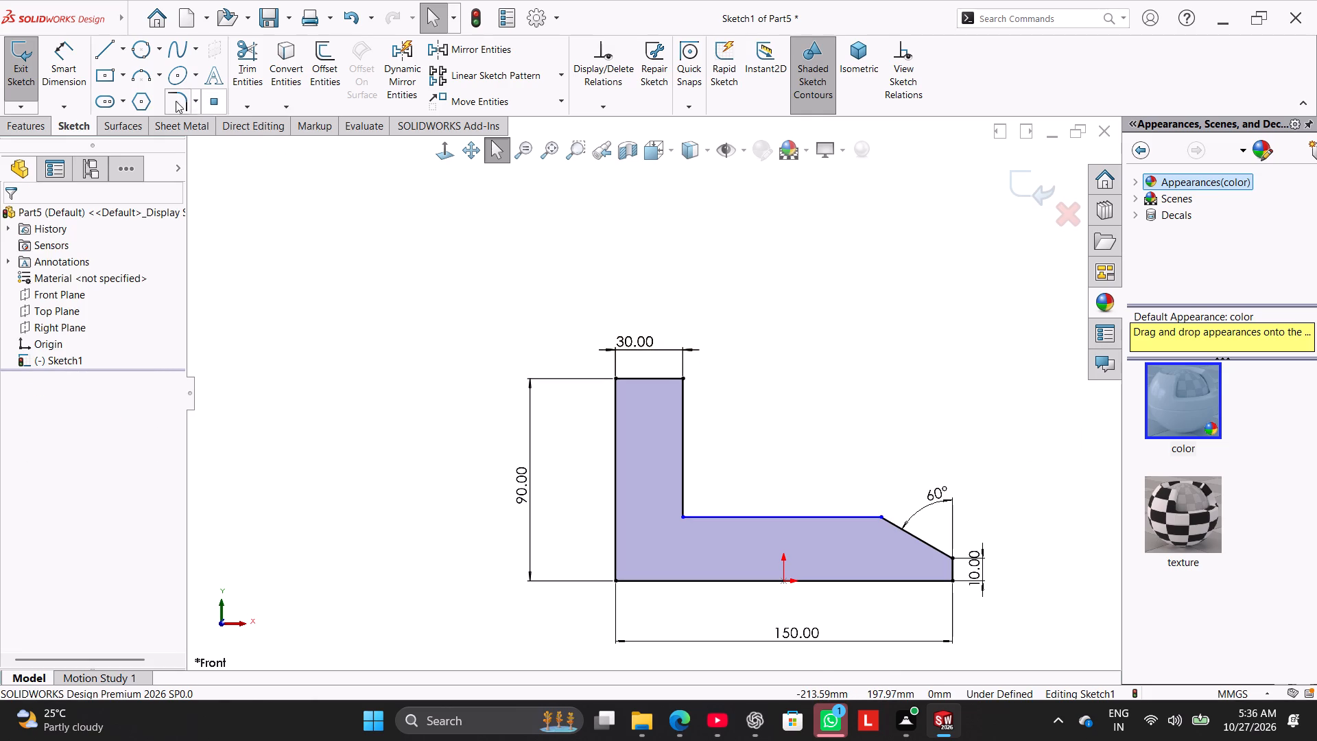
Dimension the height of the horizontal leg, from the bottom edge to its top edge, to 30 mm.
click(49, 71)
click(834, 518)
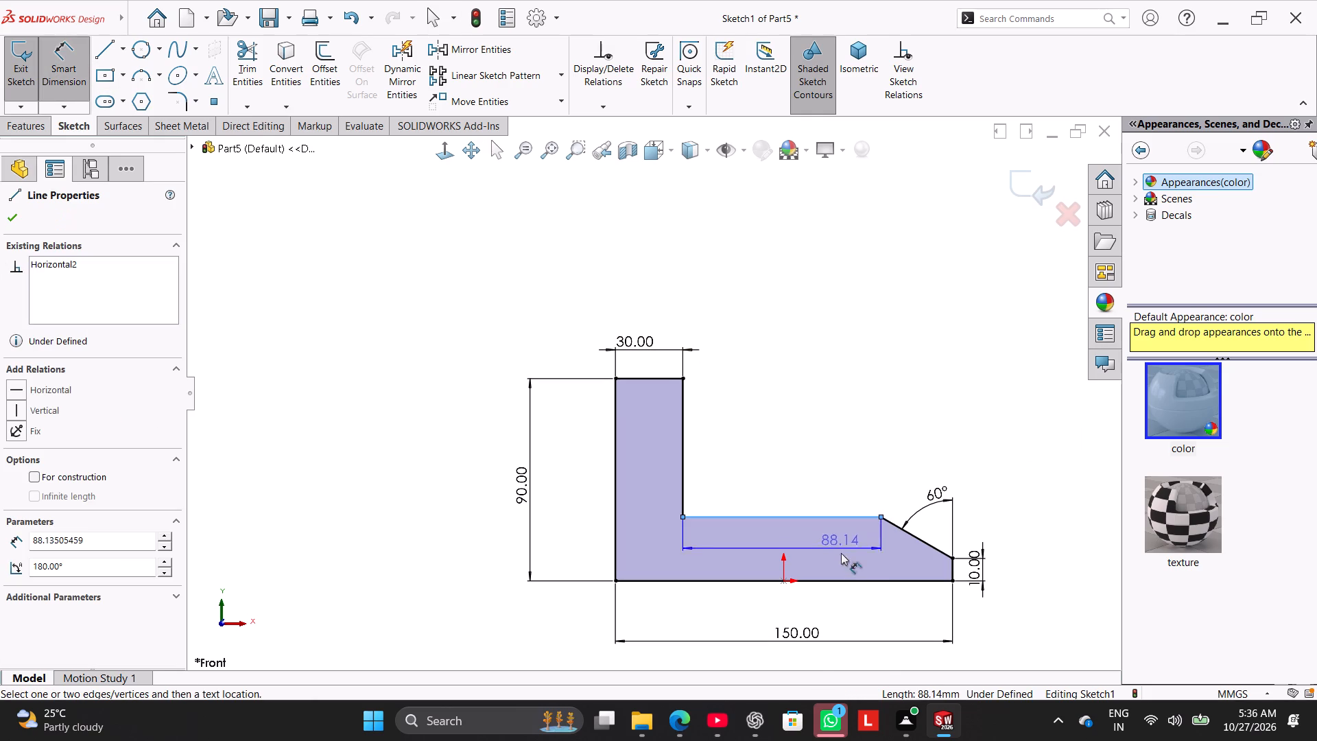
click(843, 578)
click(844, 549)
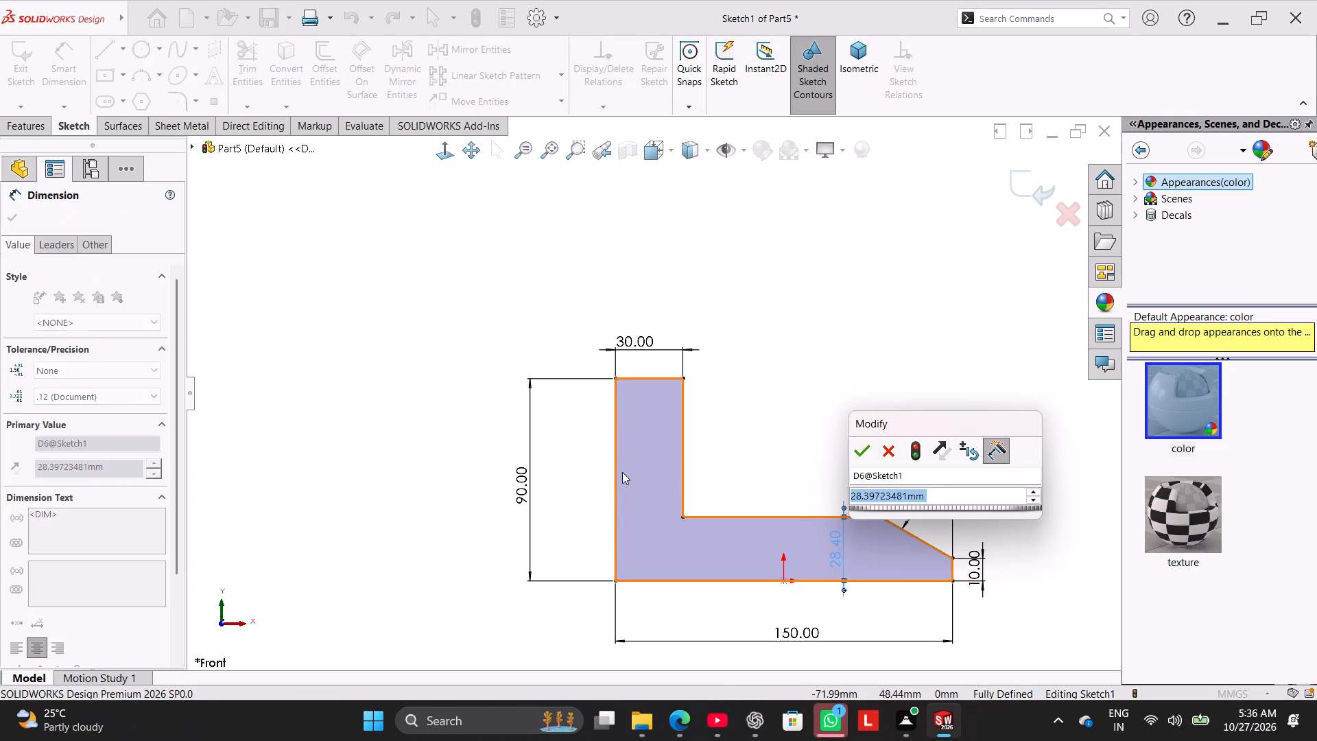
text(30)
key(Return)
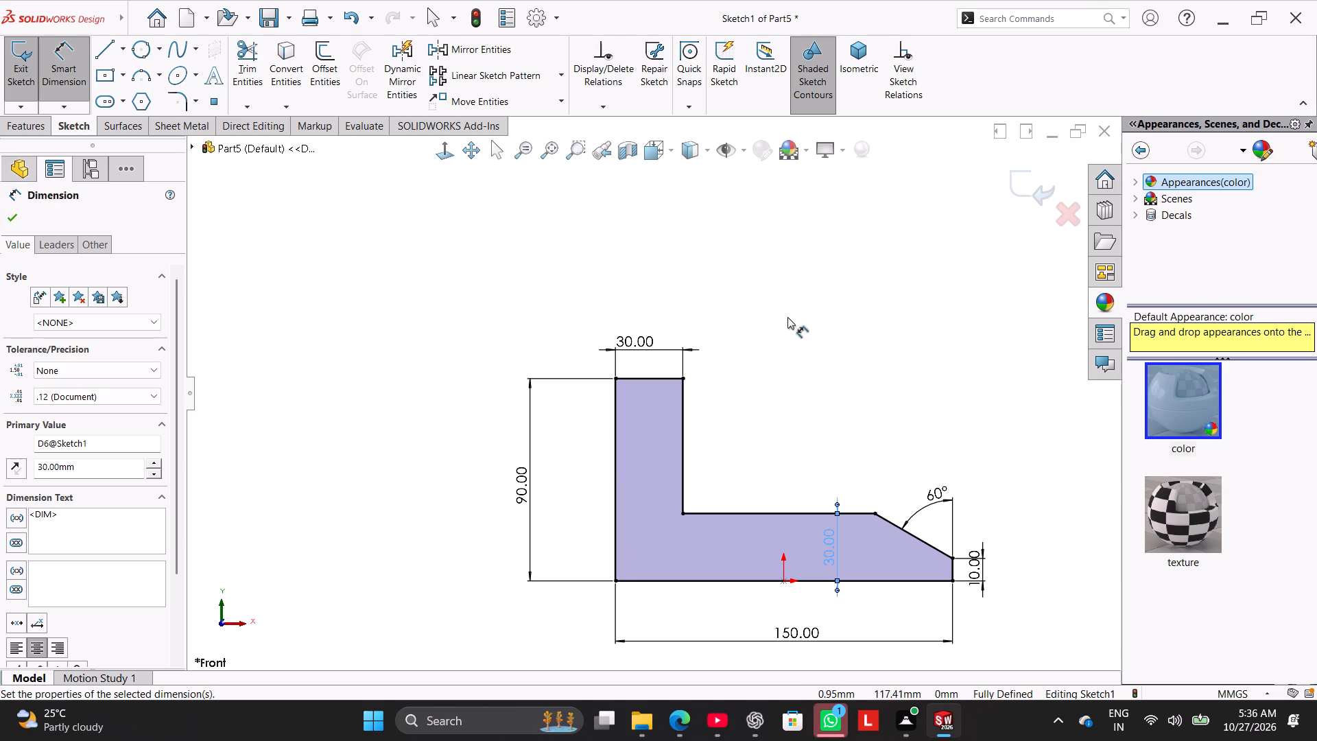
right_click(797, 318)
click(838, 362)
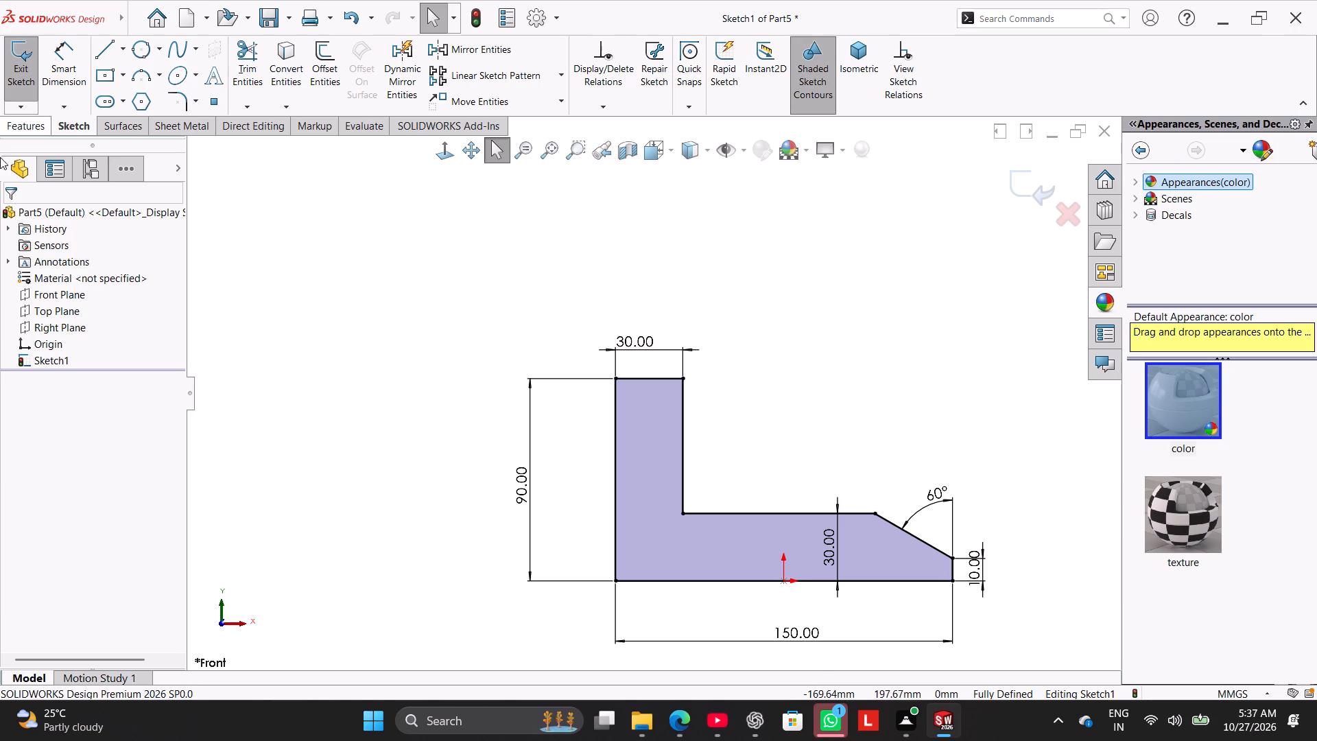
Extrude the L-shaped profile as a boss with a Mid Plane end condition and a depth of 84 mm.
click(14, 132)
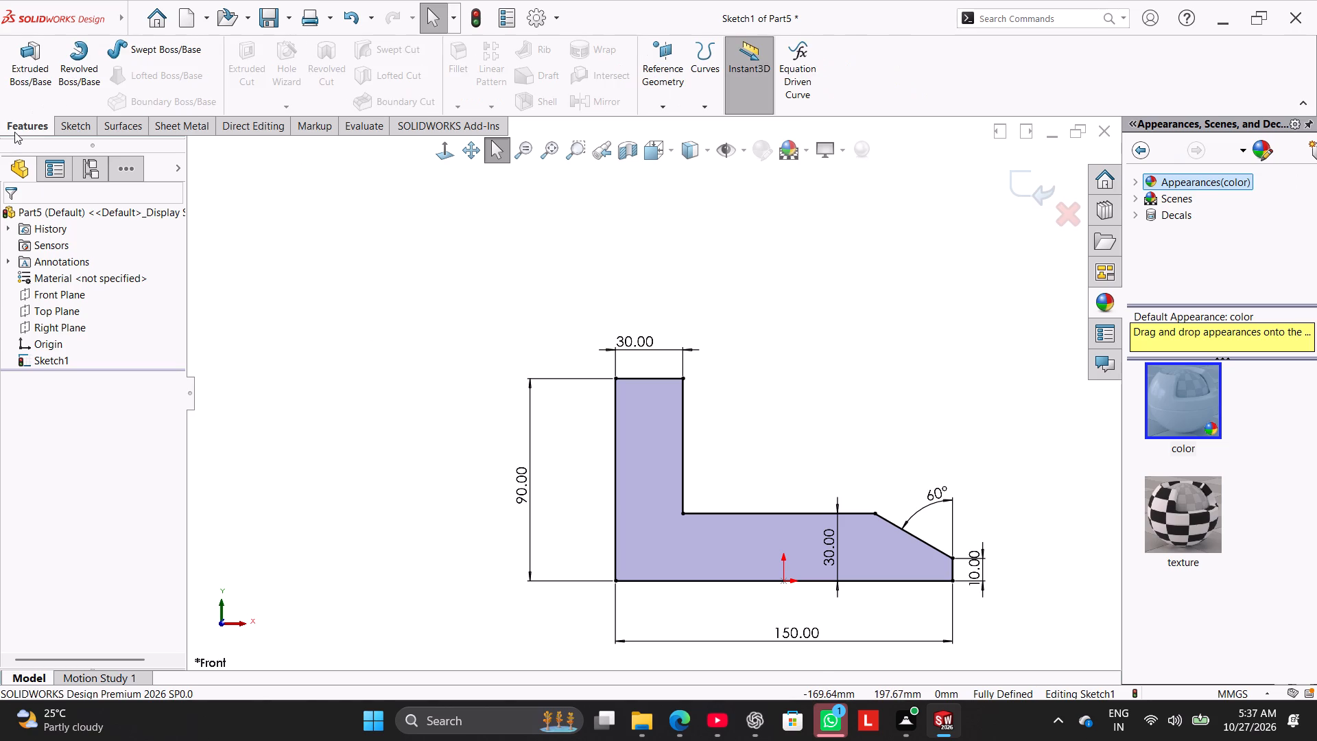
click(10, 67)
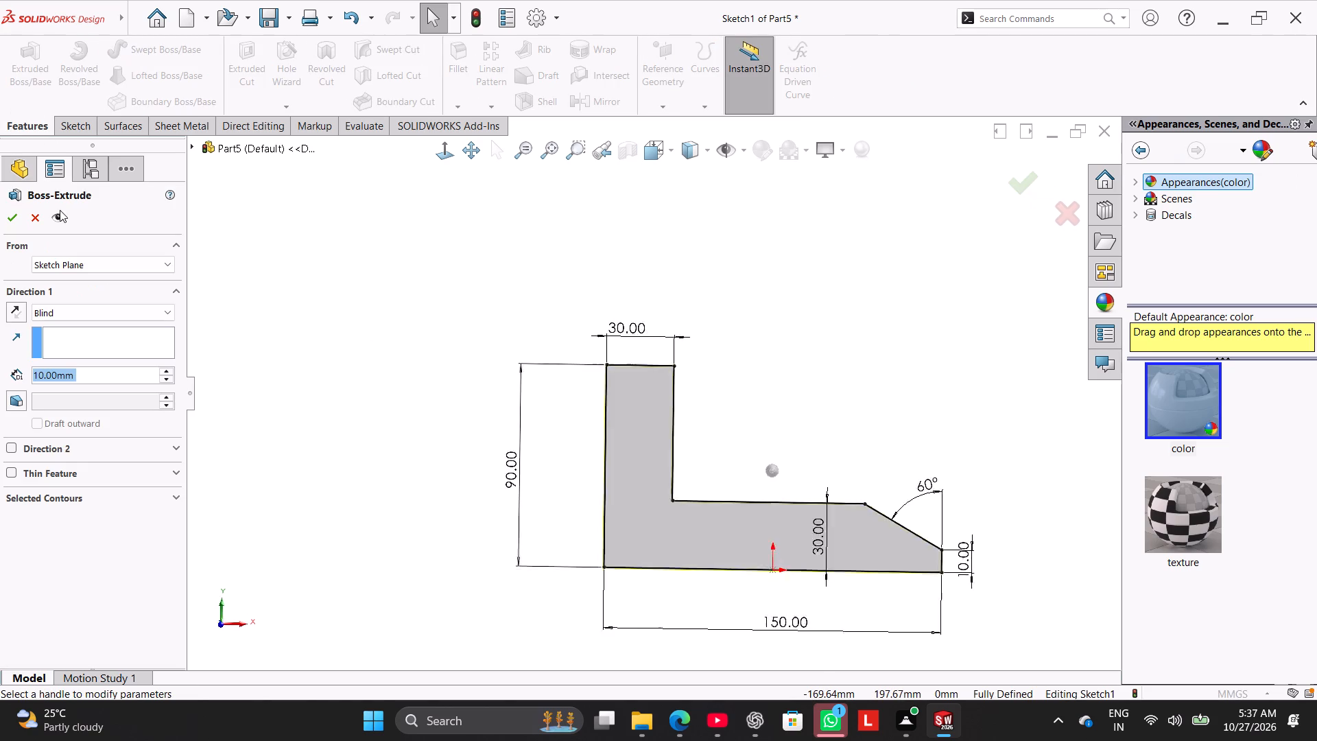
click(98, 307)
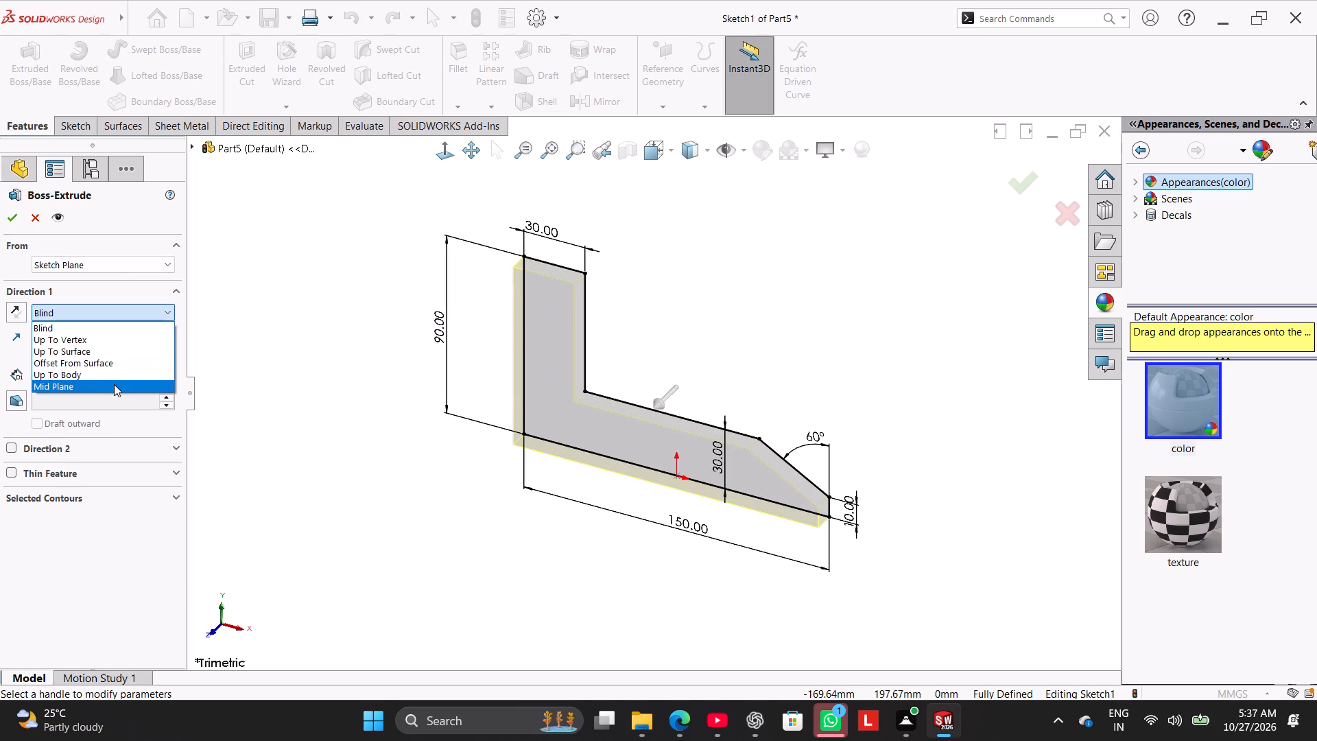
click(114, 384)
text(84)
key(Return)
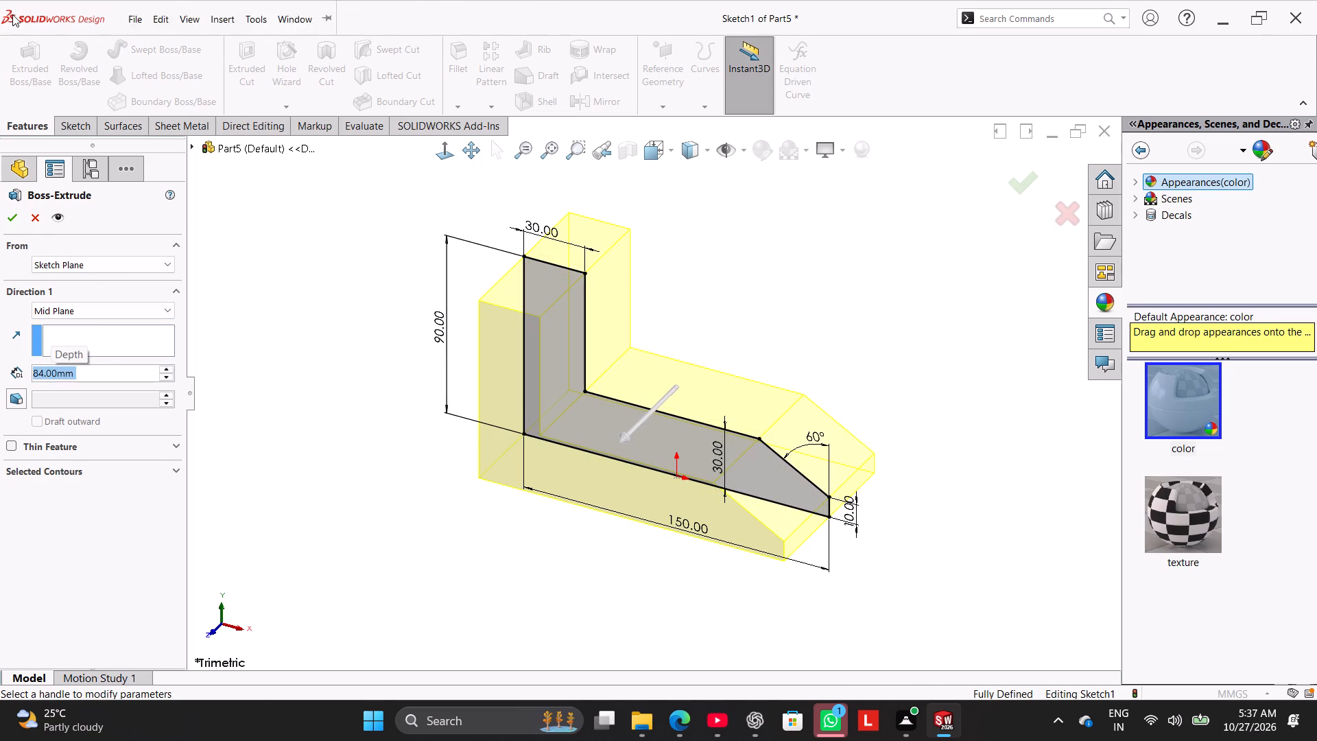
click(21, 214)
drag(362, 386, 456, 301)
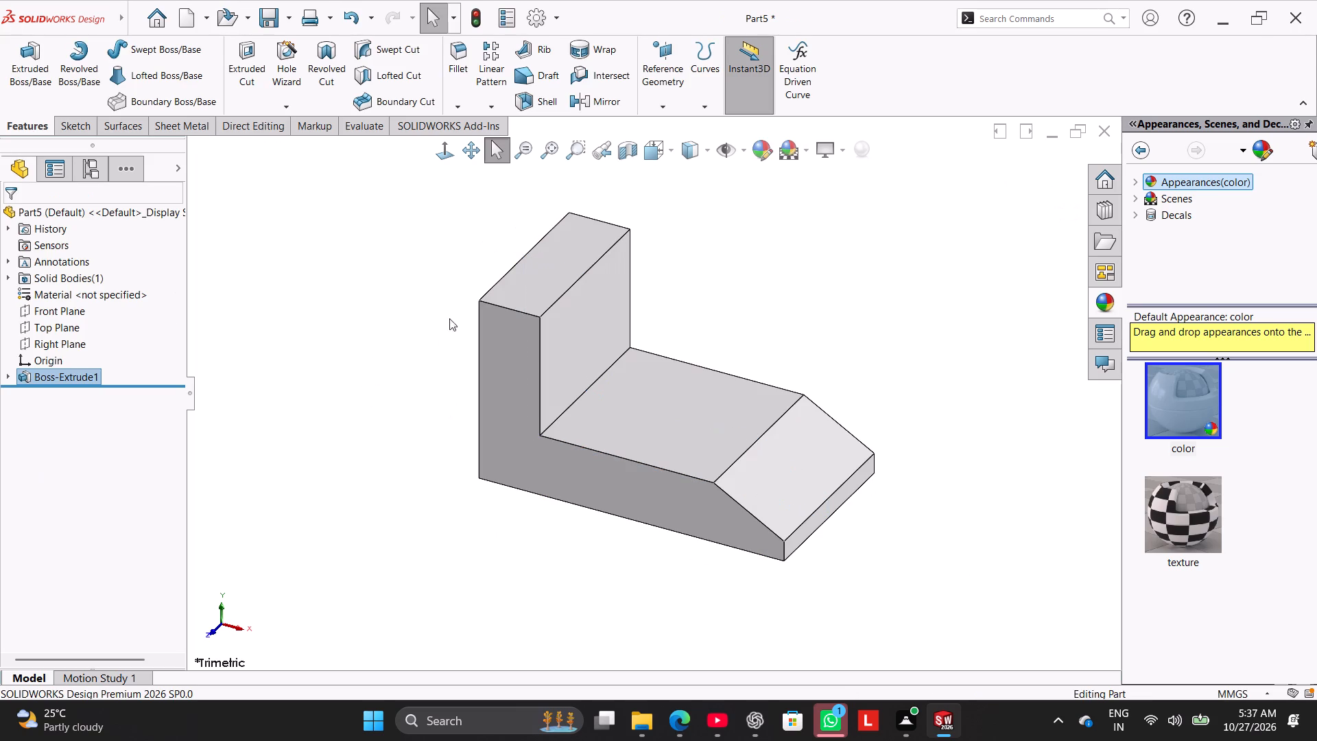
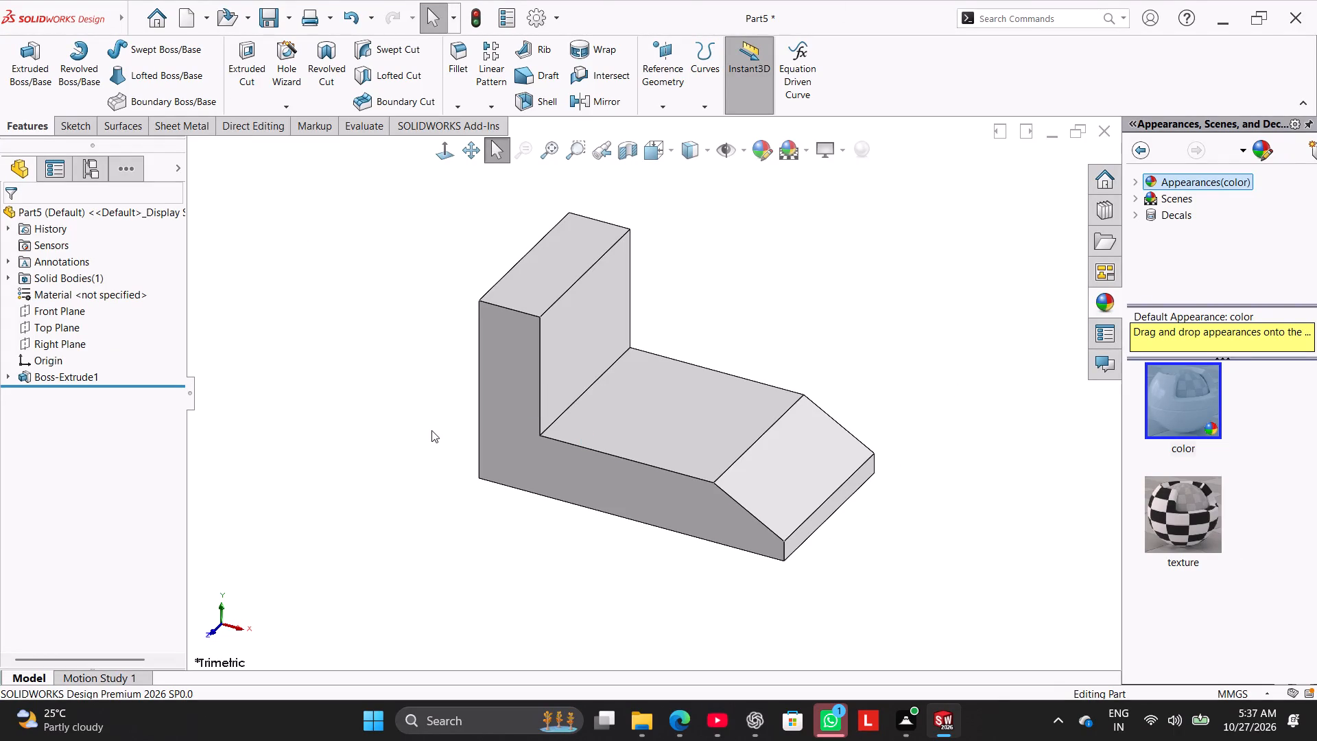
Fillet the top edge of the upright leg on the front side with a 20 mm radius.
click(467, 51)
click(521, 313)
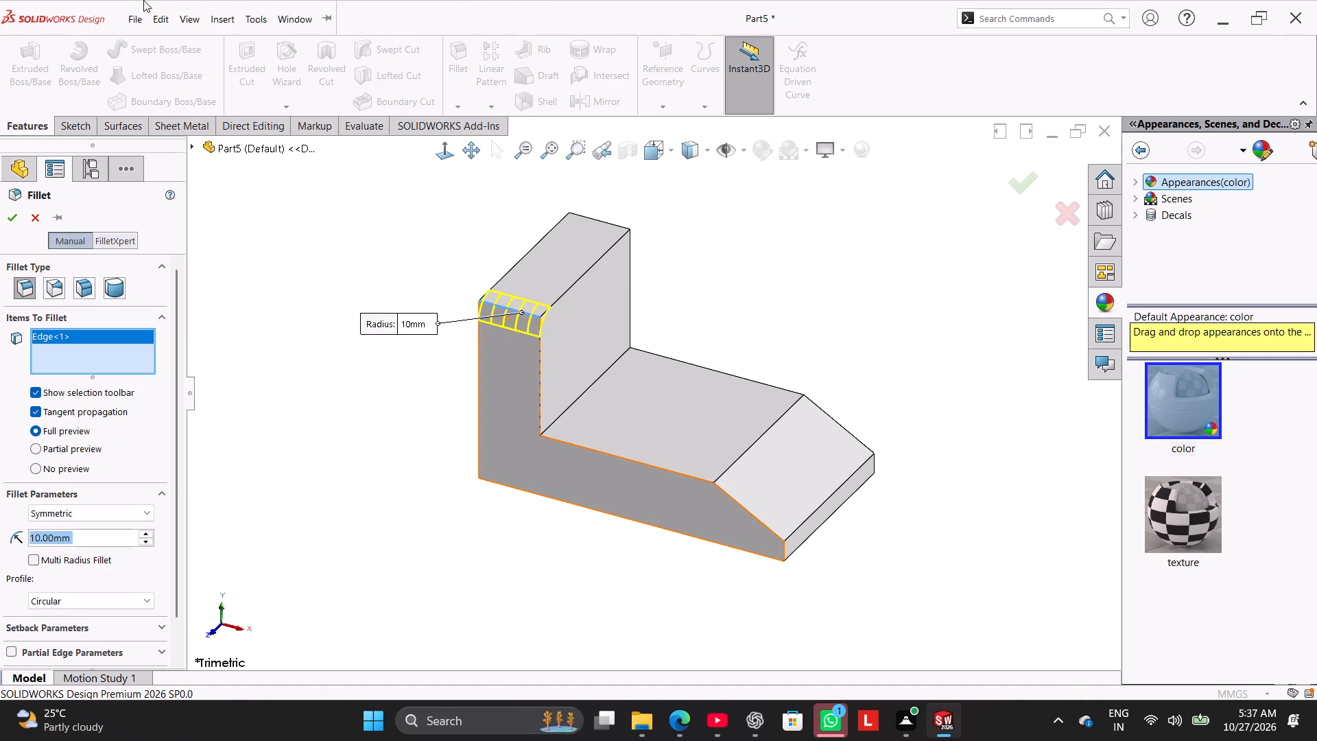
key(2)
key(0)
key(period)
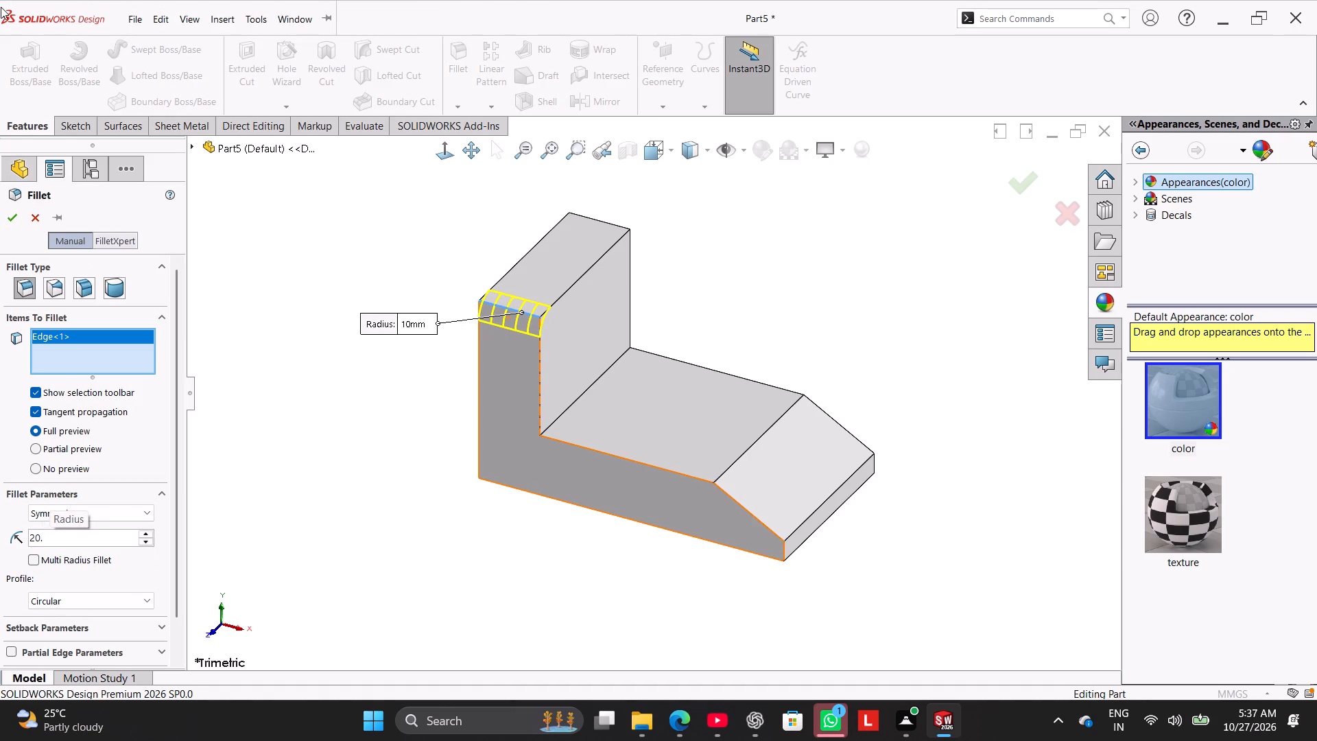
key(BackSpace)
key(Return)
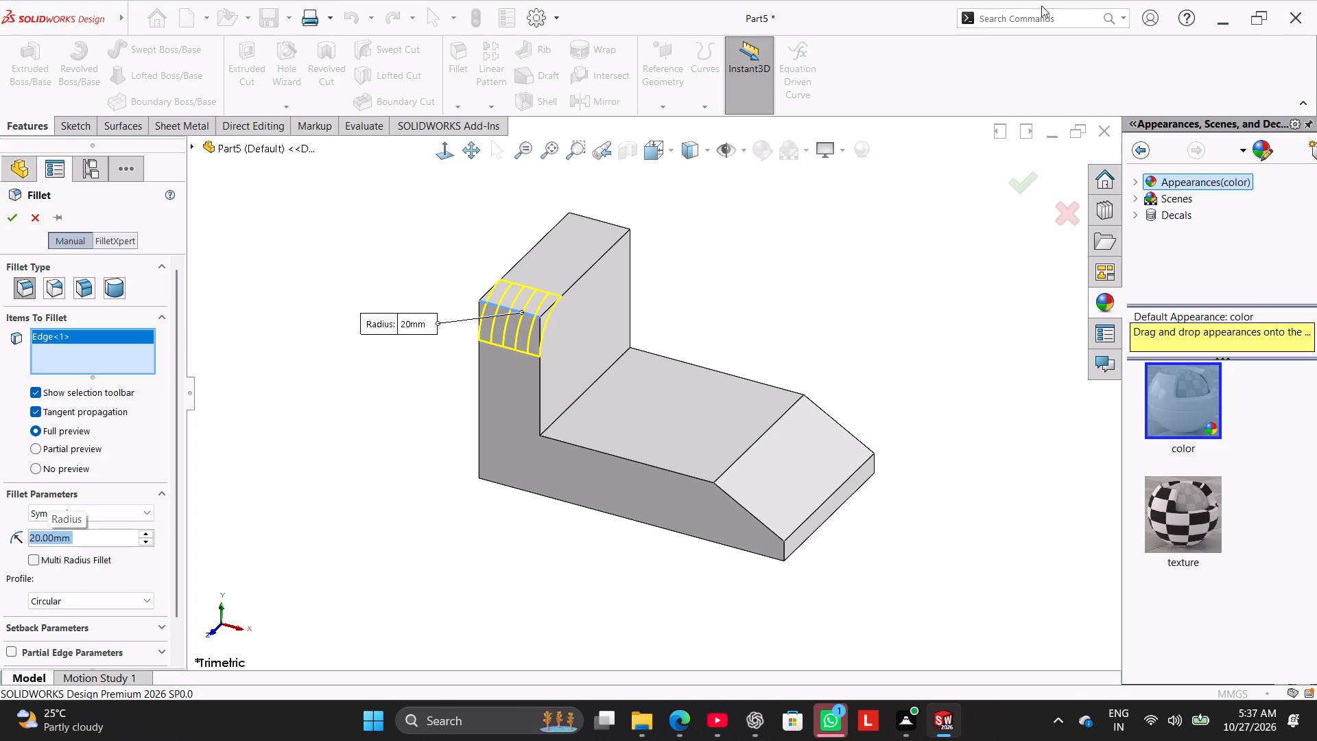
click(8, 217)
click(364, 361)
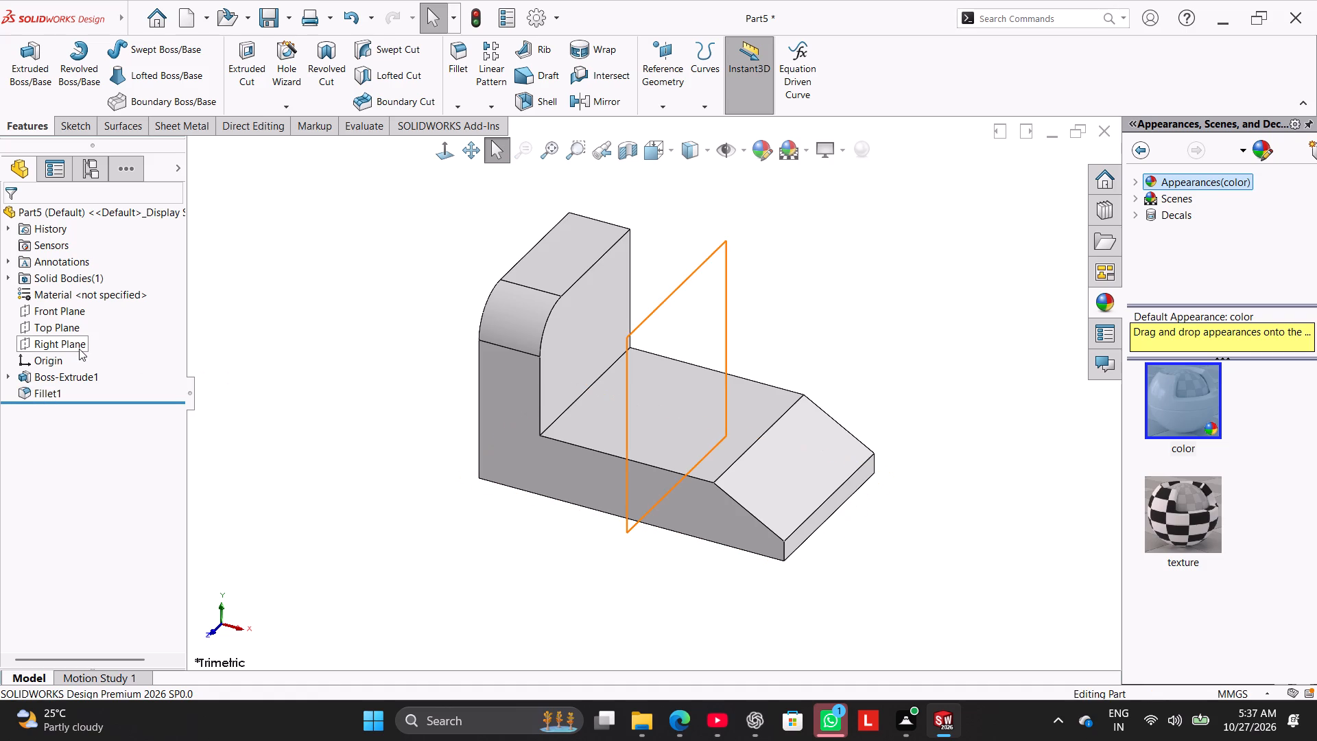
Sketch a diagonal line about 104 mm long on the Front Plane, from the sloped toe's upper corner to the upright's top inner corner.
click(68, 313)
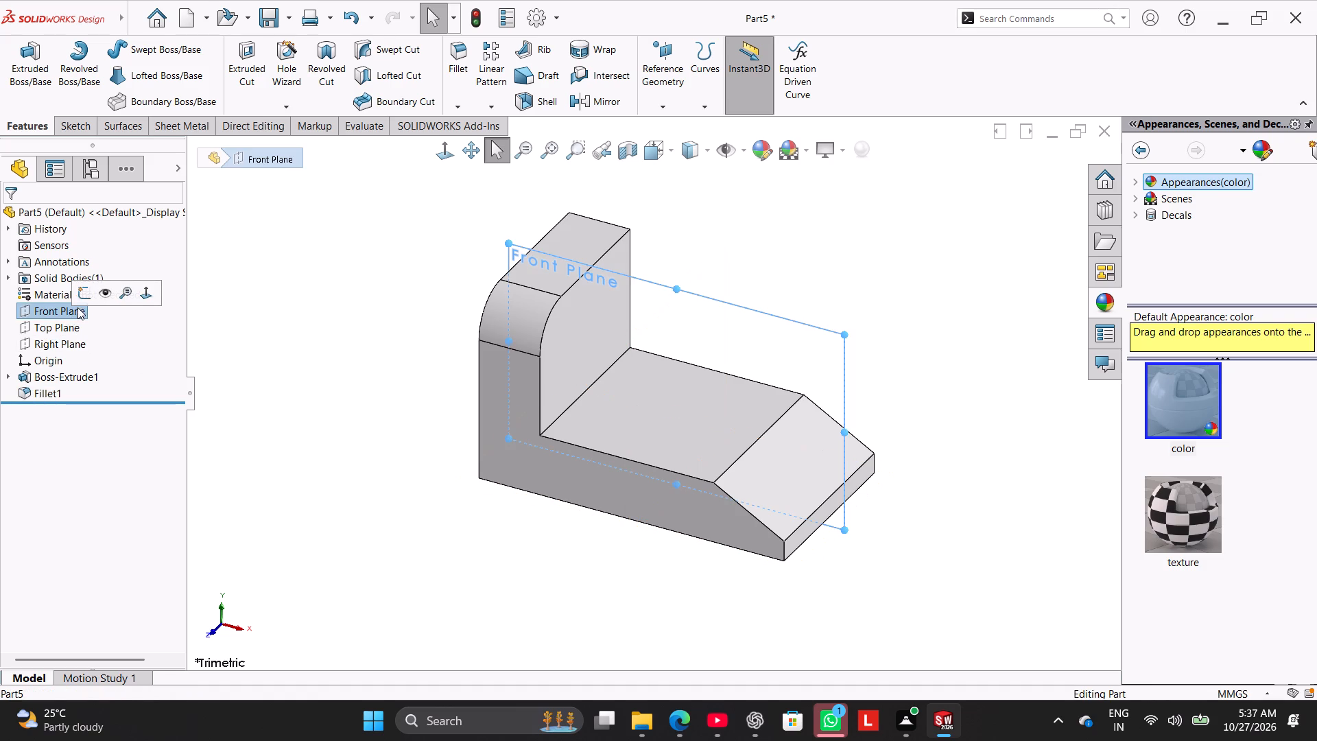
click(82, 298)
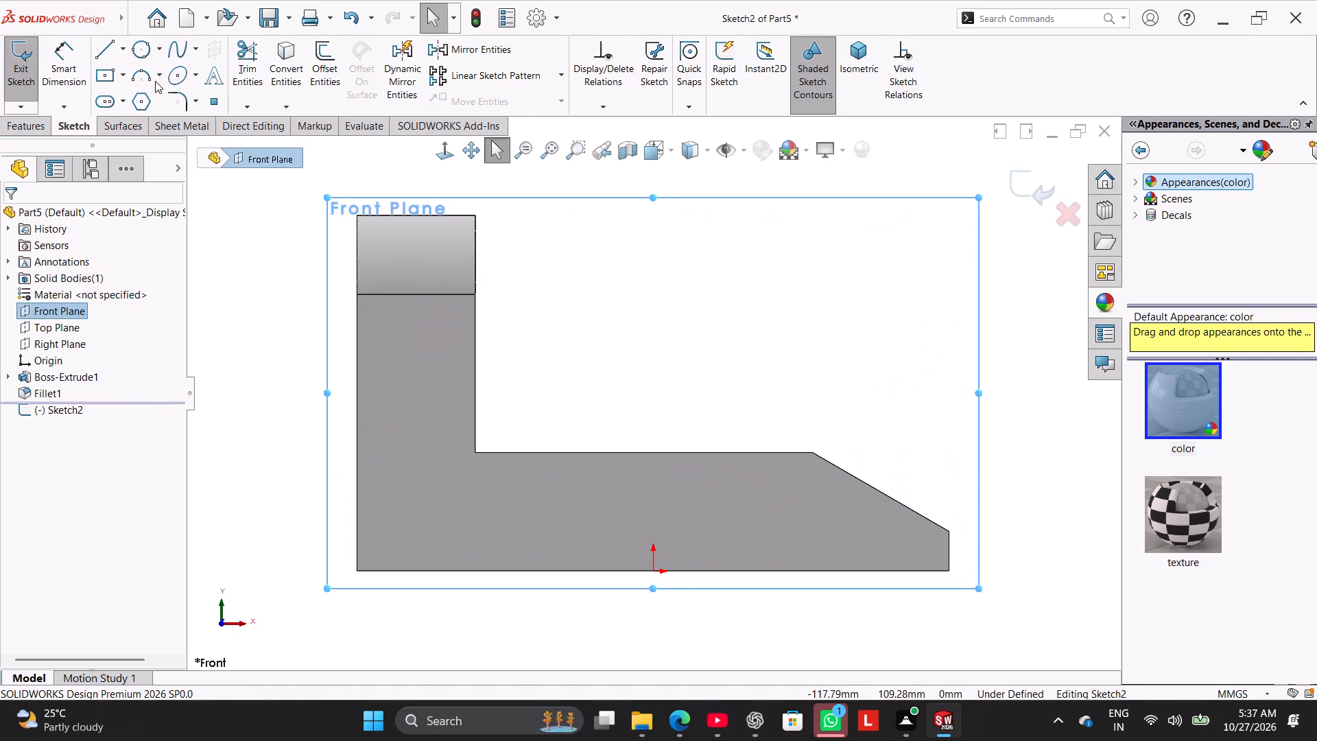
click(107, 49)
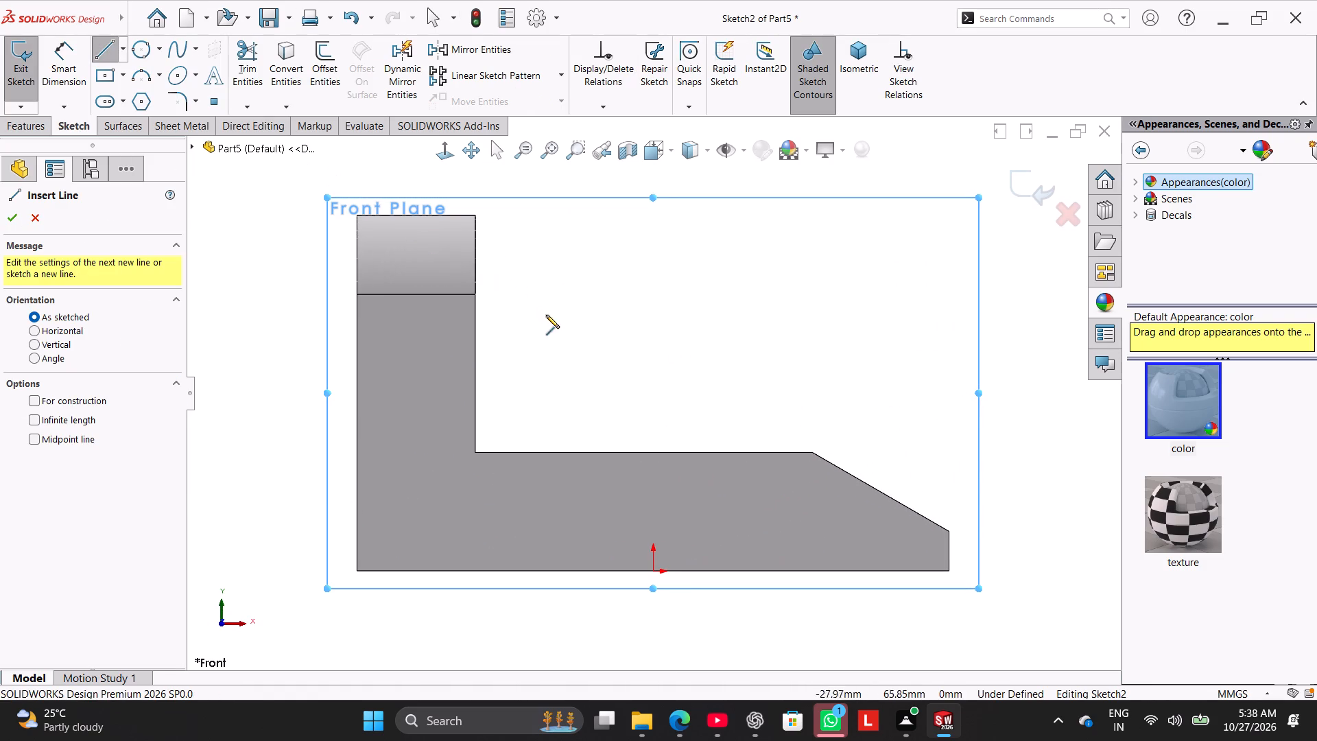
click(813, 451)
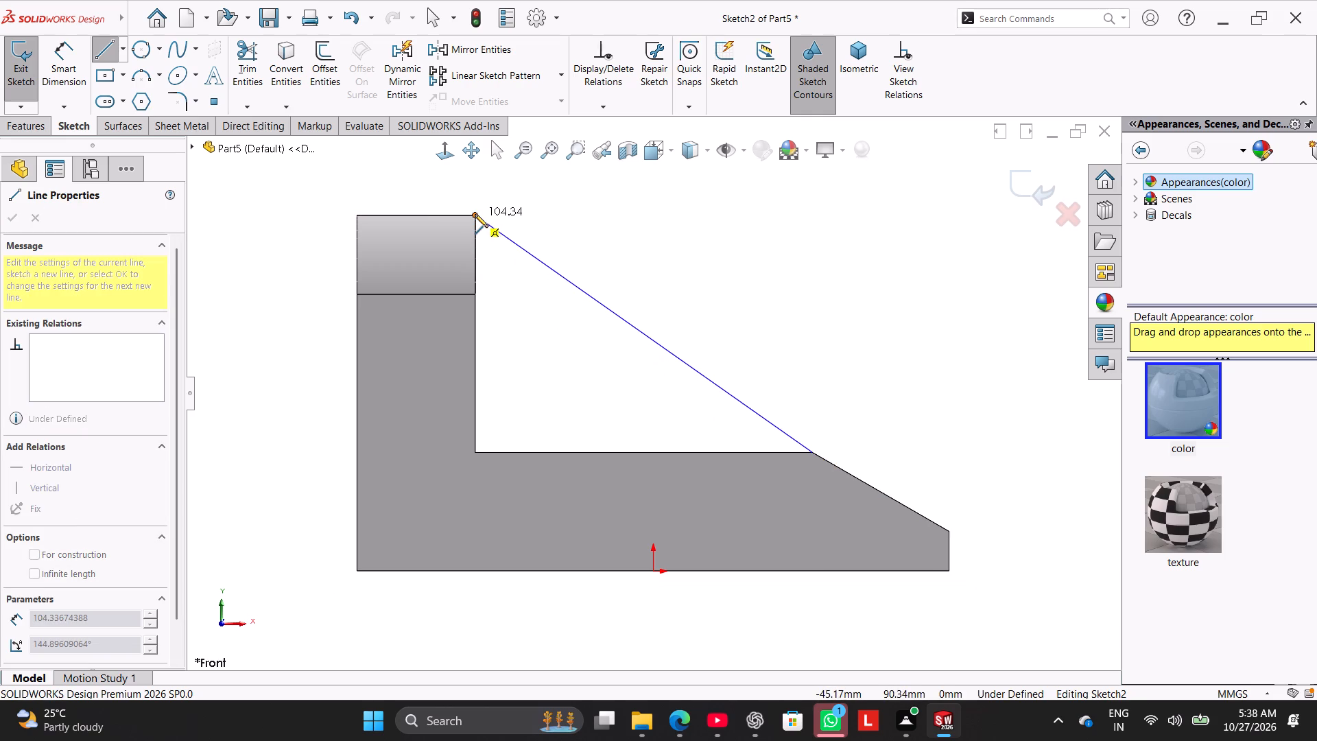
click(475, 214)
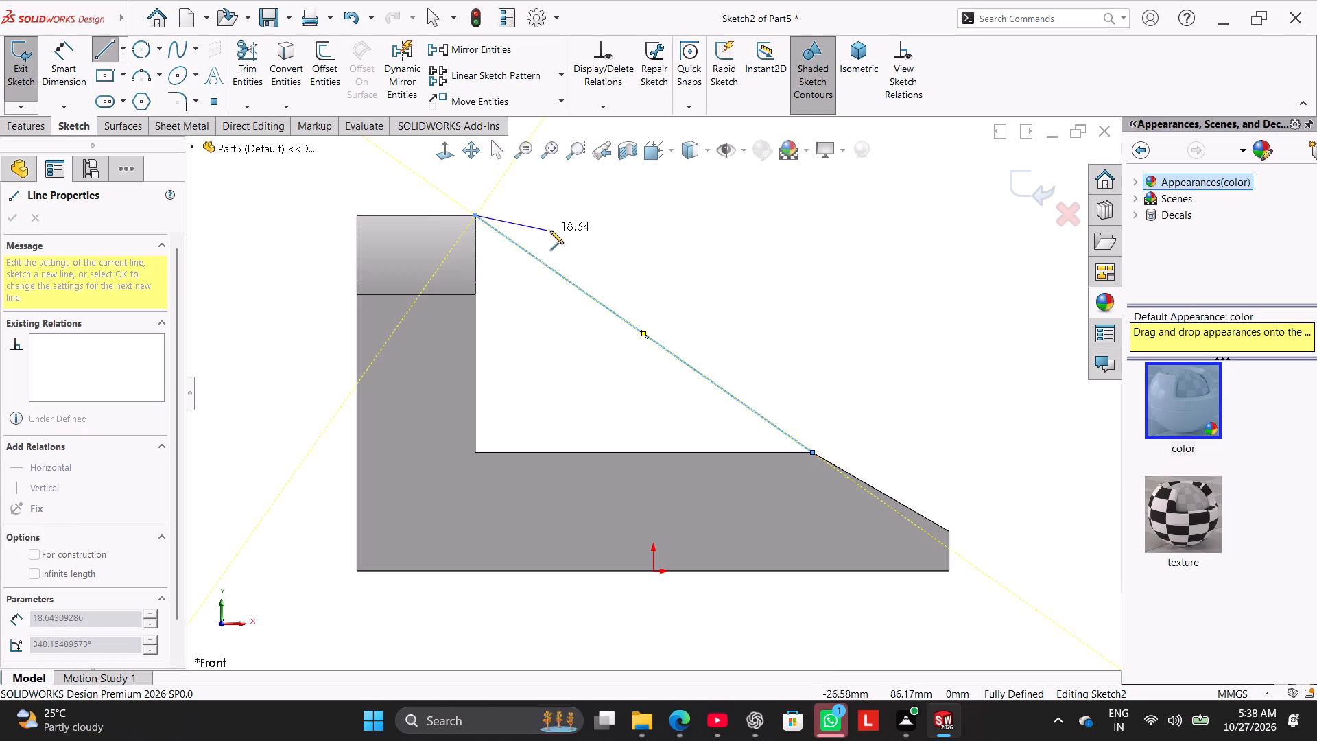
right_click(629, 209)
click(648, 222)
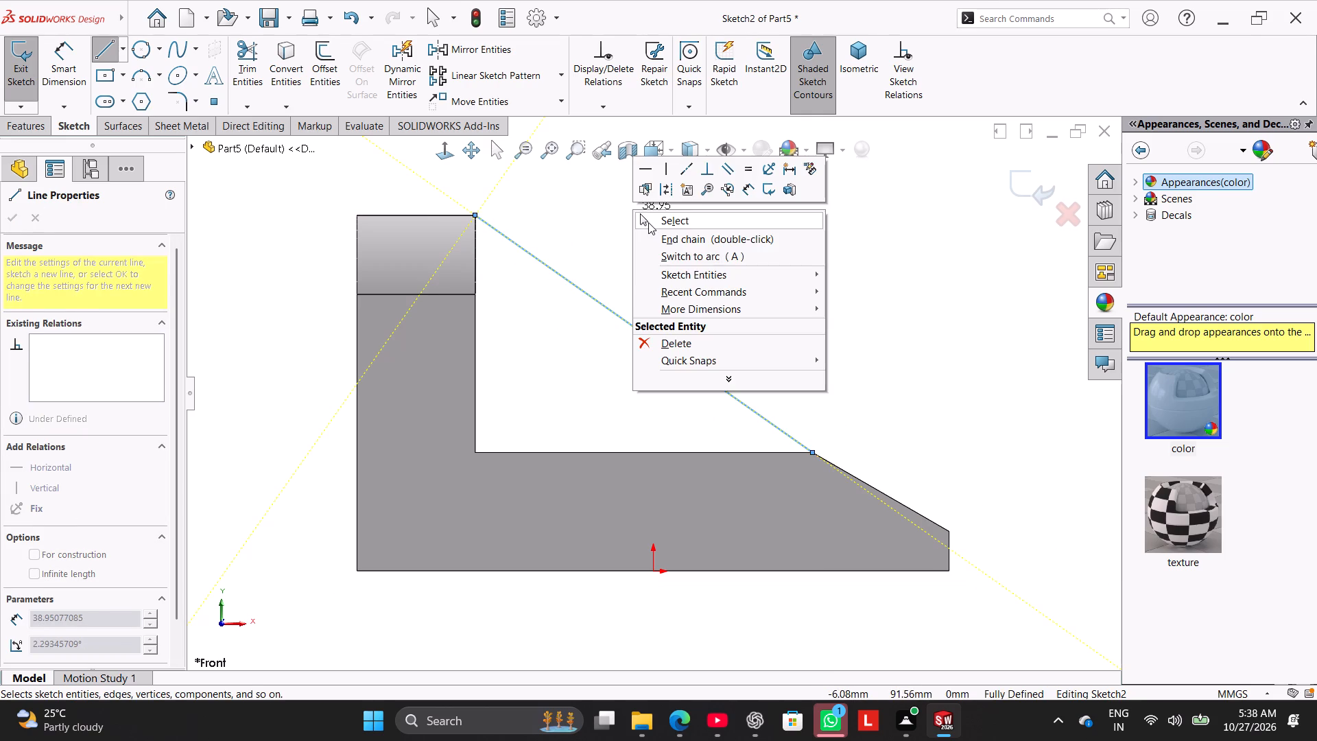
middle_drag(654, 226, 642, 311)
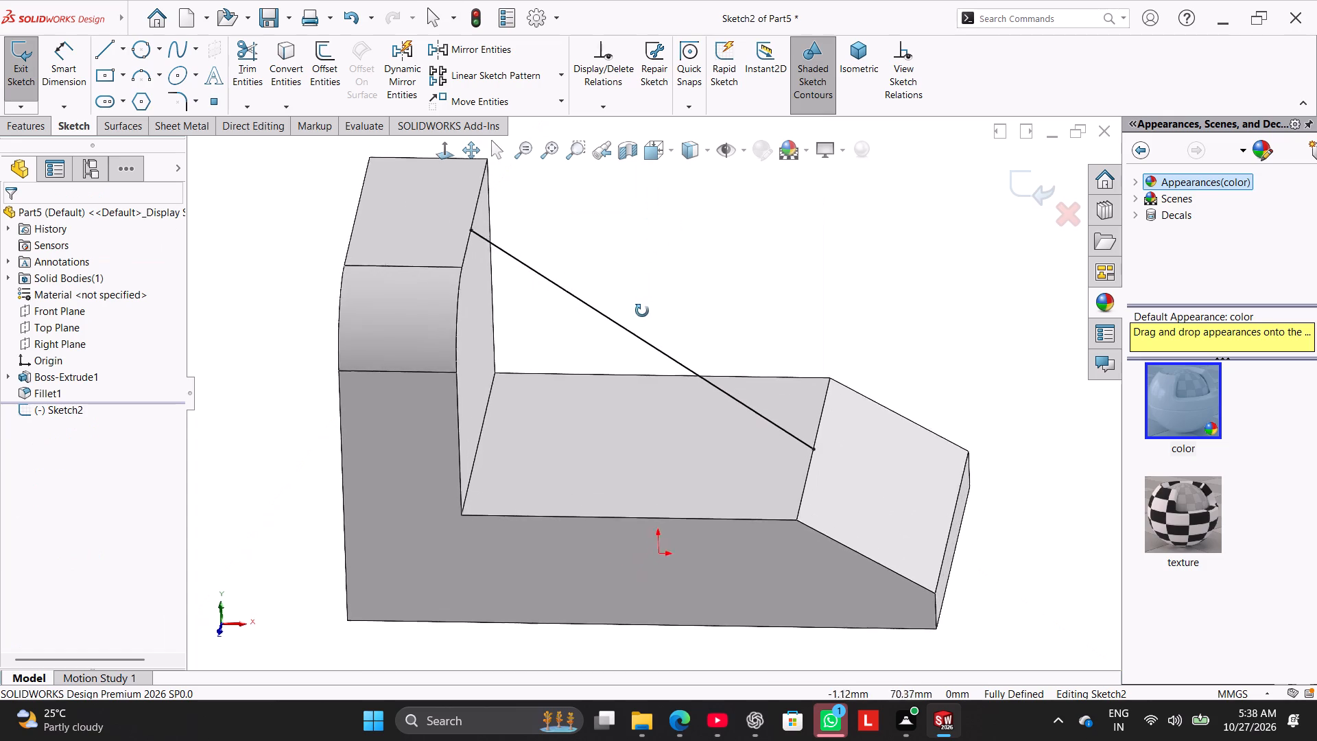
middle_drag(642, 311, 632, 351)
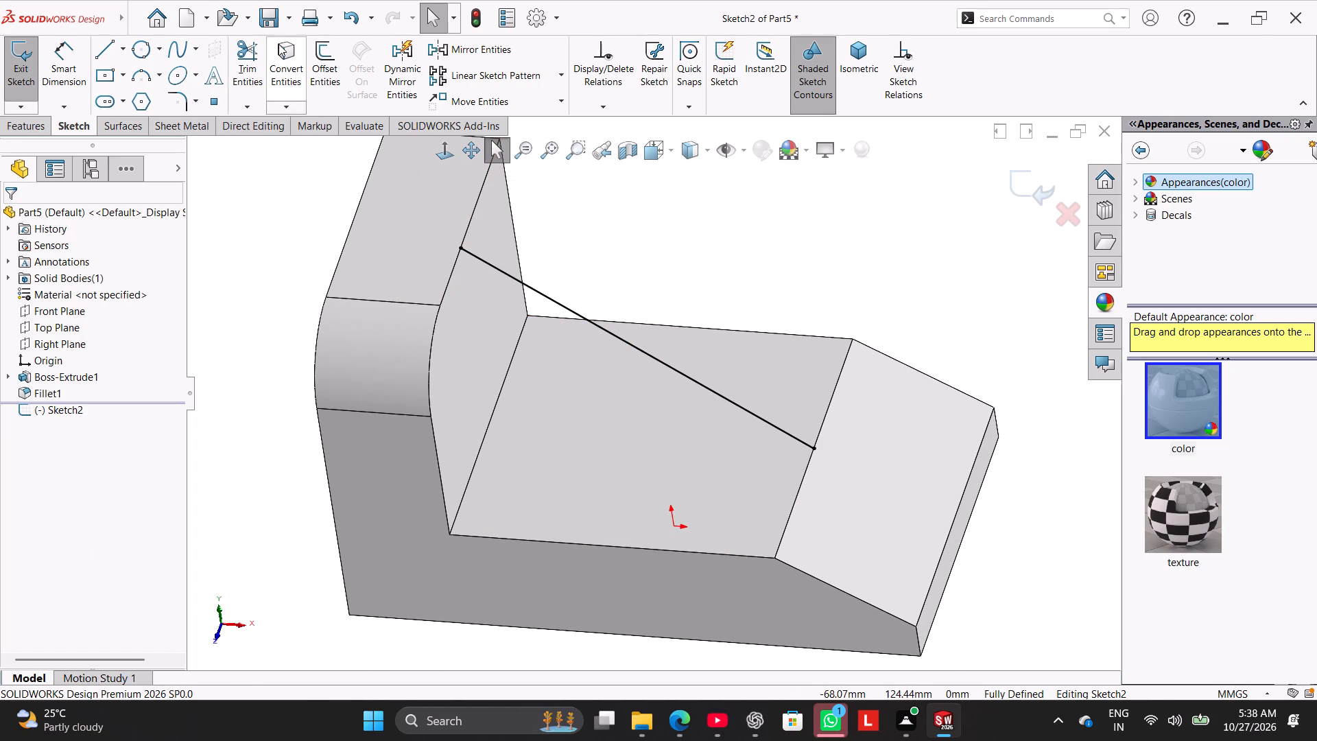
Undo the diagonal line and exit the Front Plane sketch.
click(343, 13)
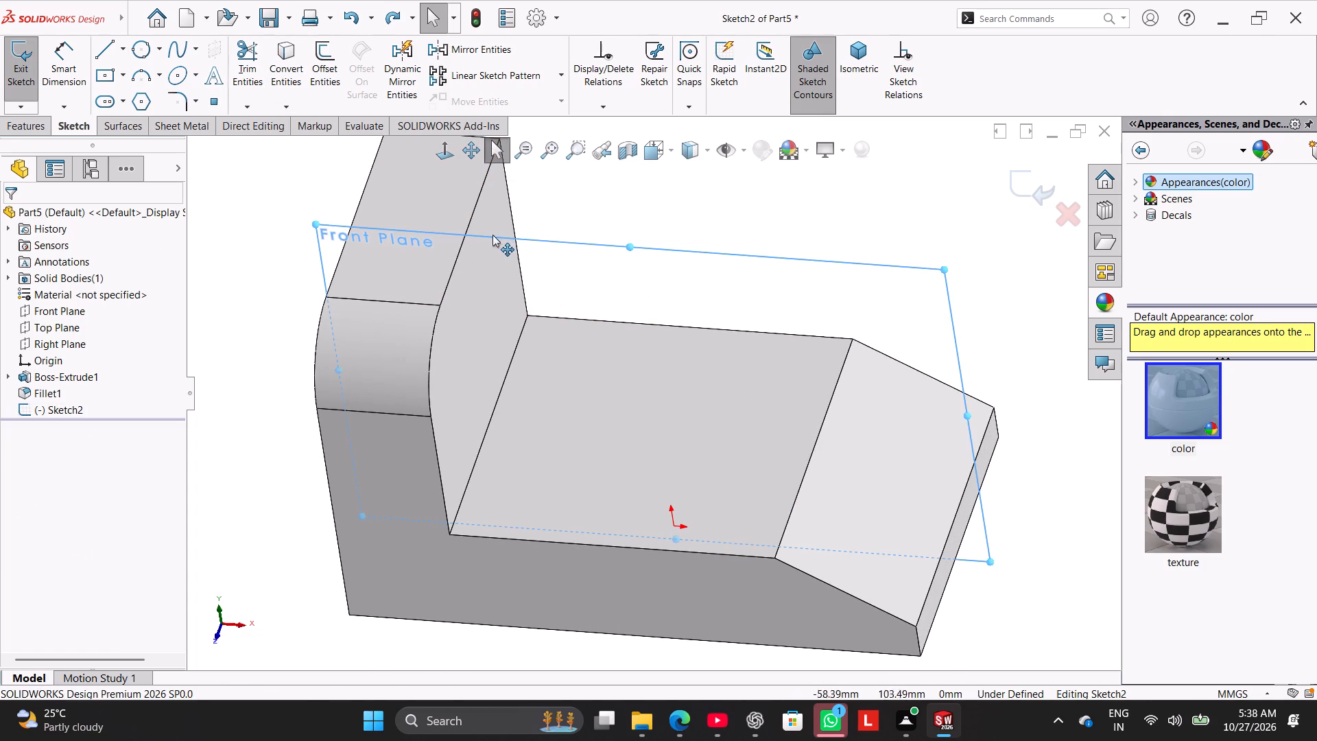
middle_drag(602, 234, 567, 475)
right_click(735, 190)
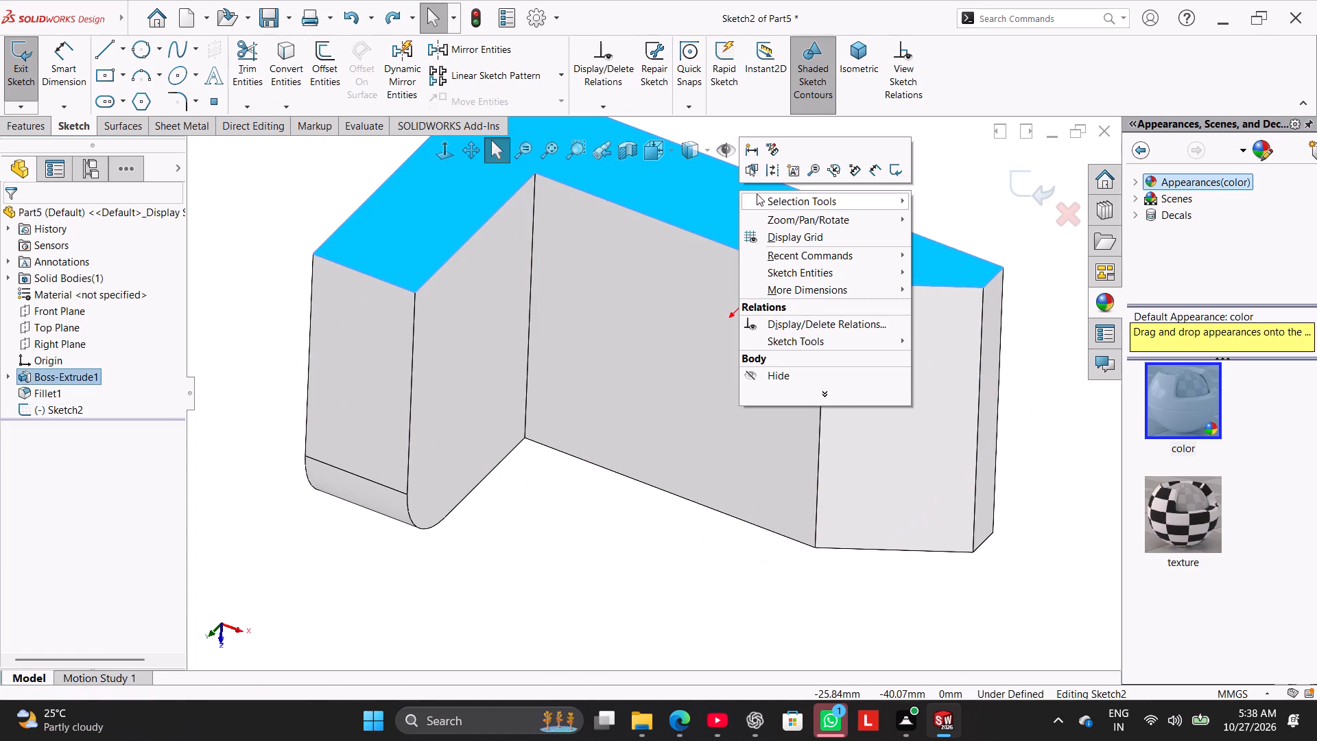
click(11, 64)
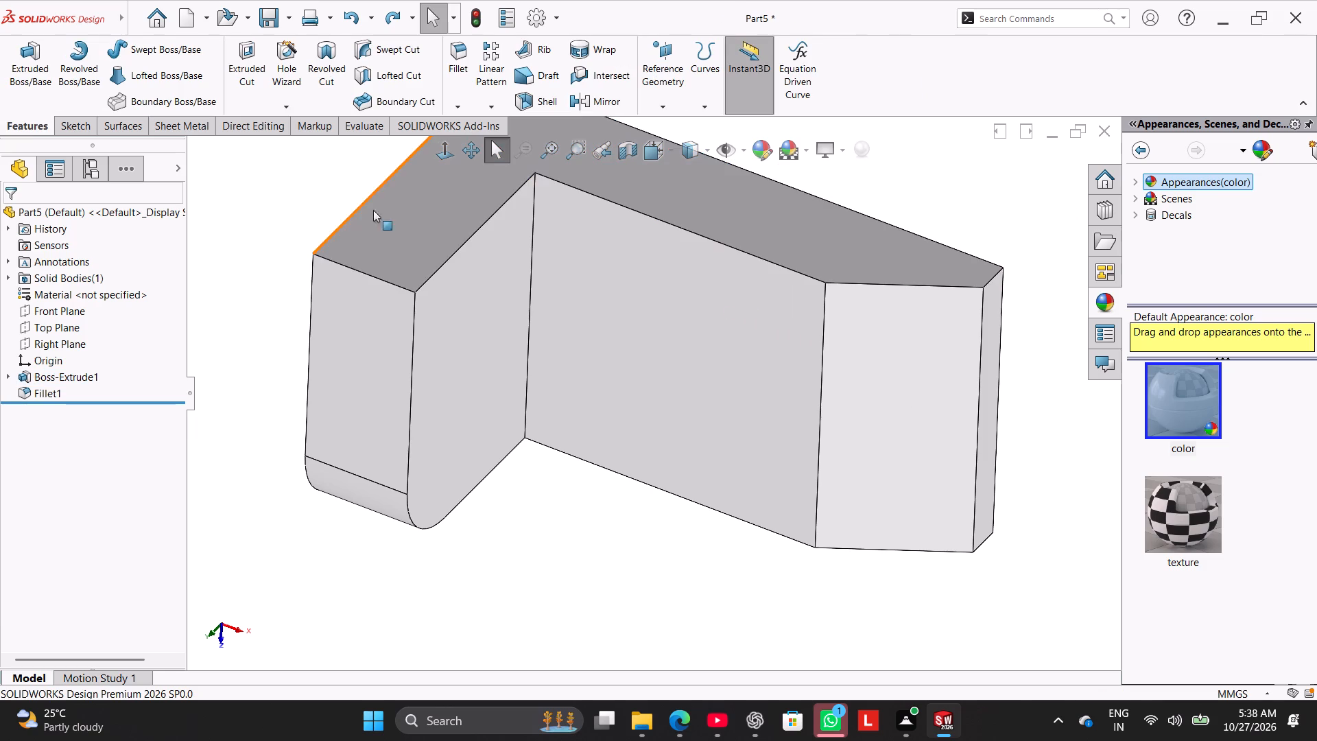
On the L-shaped side face opposite the fillet, sketch a line about 104 mm long from the toe's upper corner to the upright's top inner corner.
right_click(405, 211)
click(444, 188)
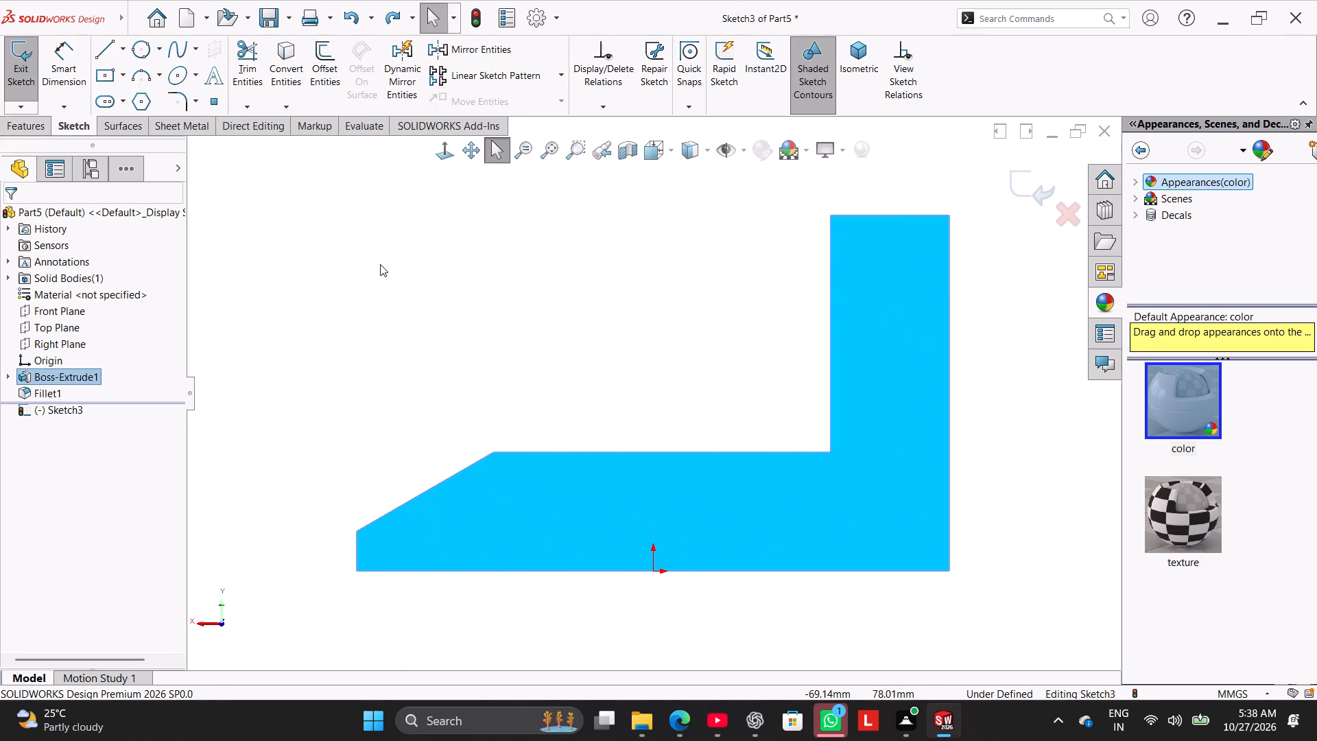
click(380, 266)
click(442, 150)
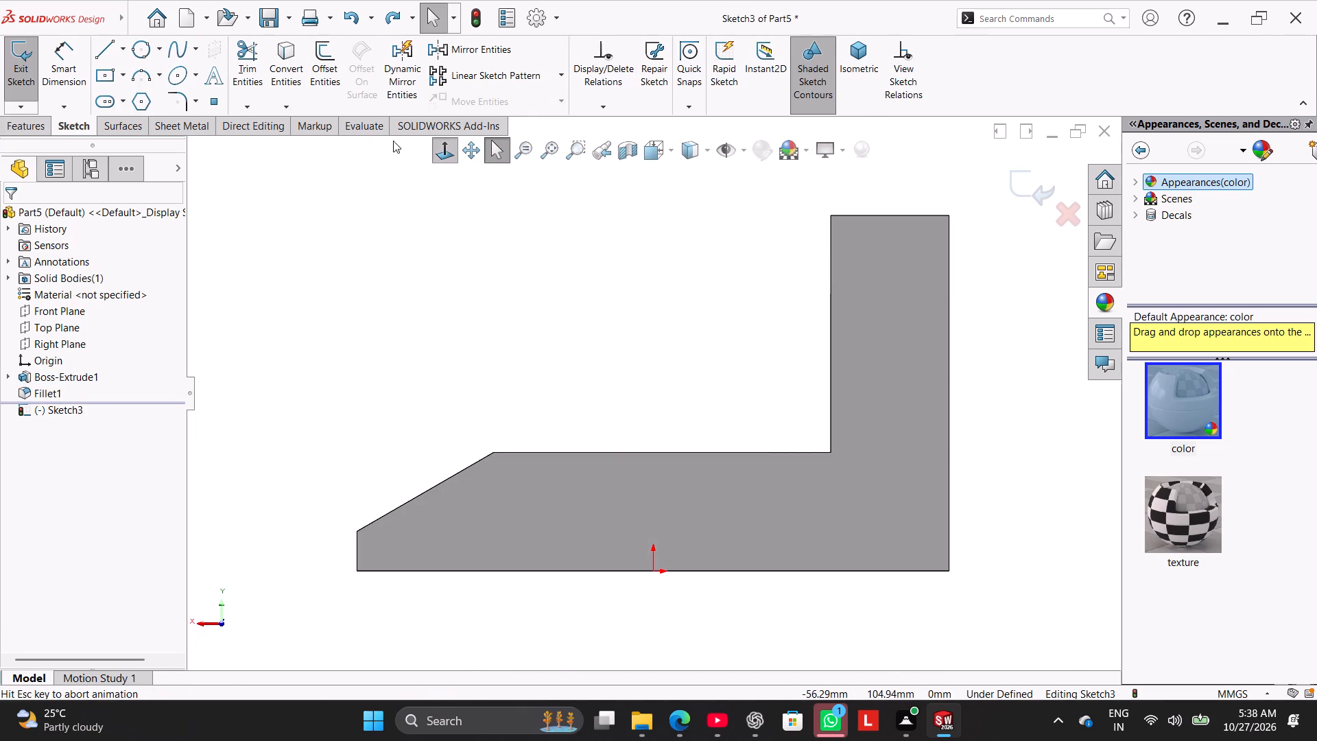
click(444, 148)
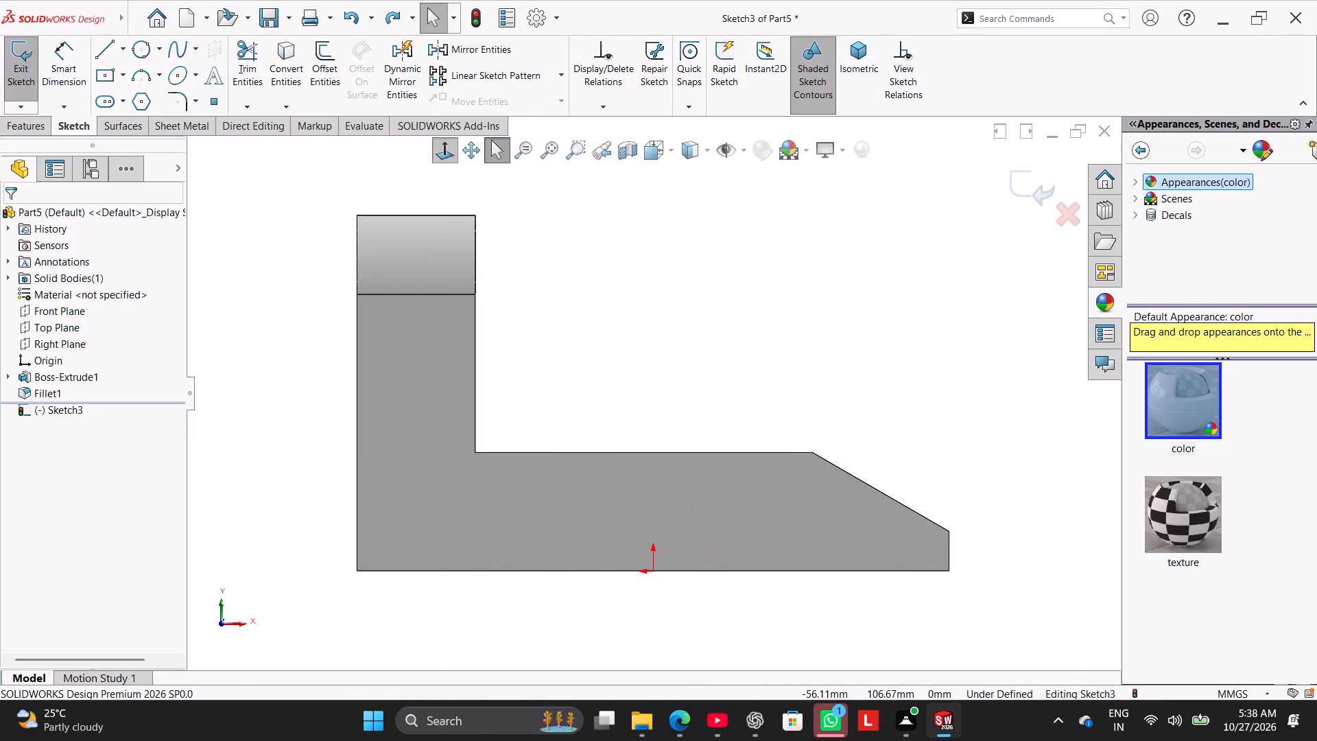
click(113, 47)
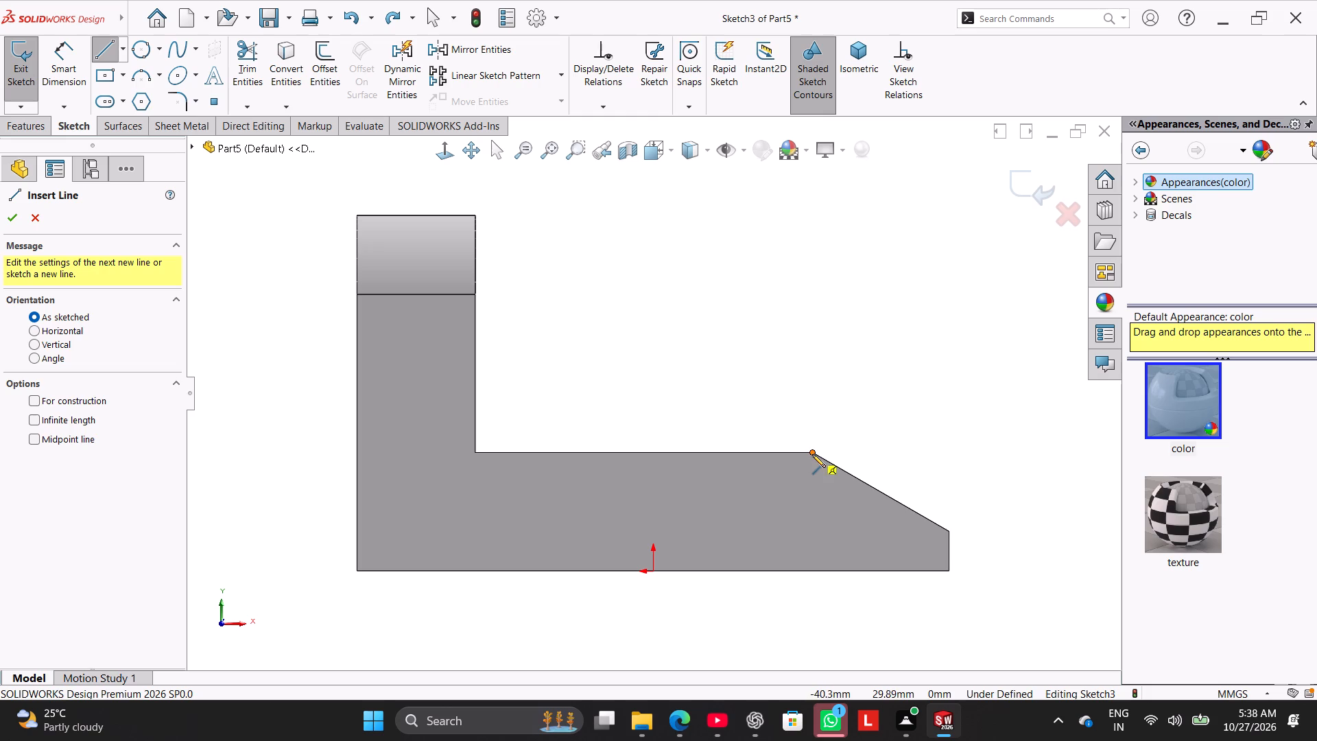
click(812, 454)
click(475, 214)
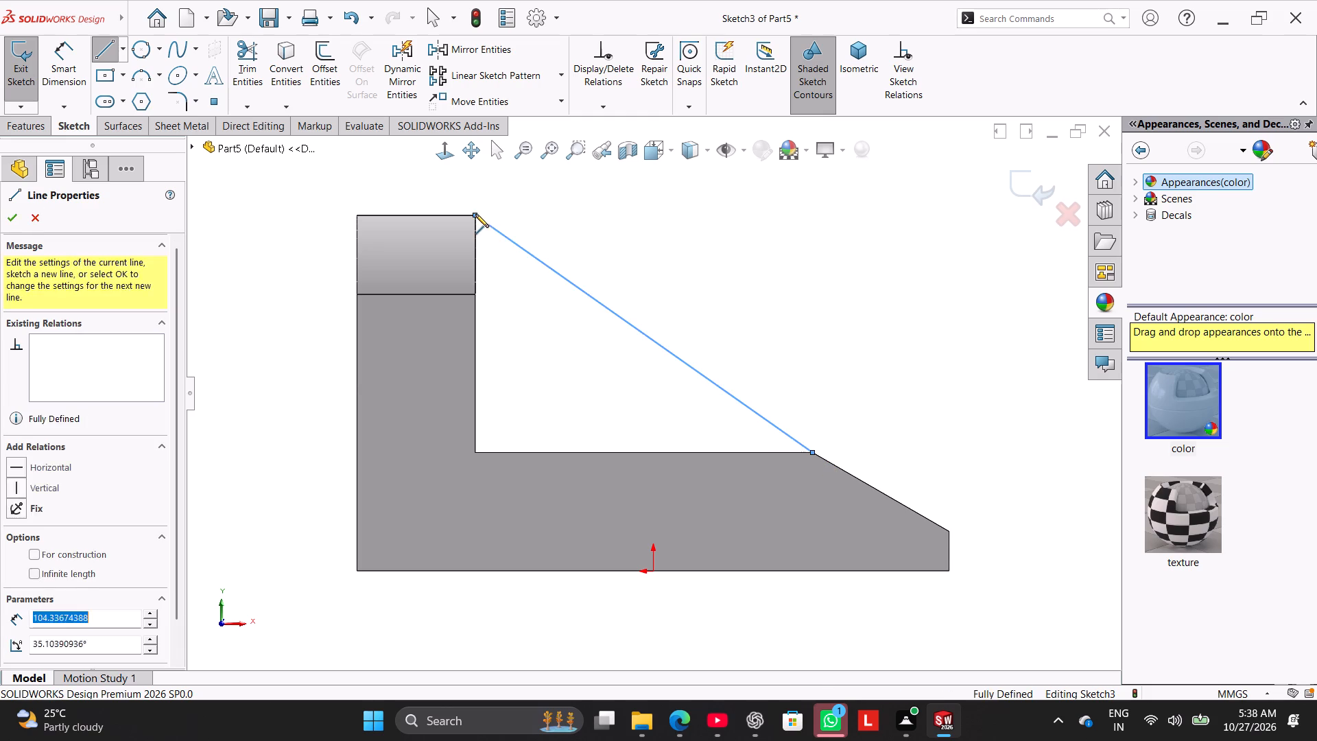
right_click(530, 208)
click(562, 217)
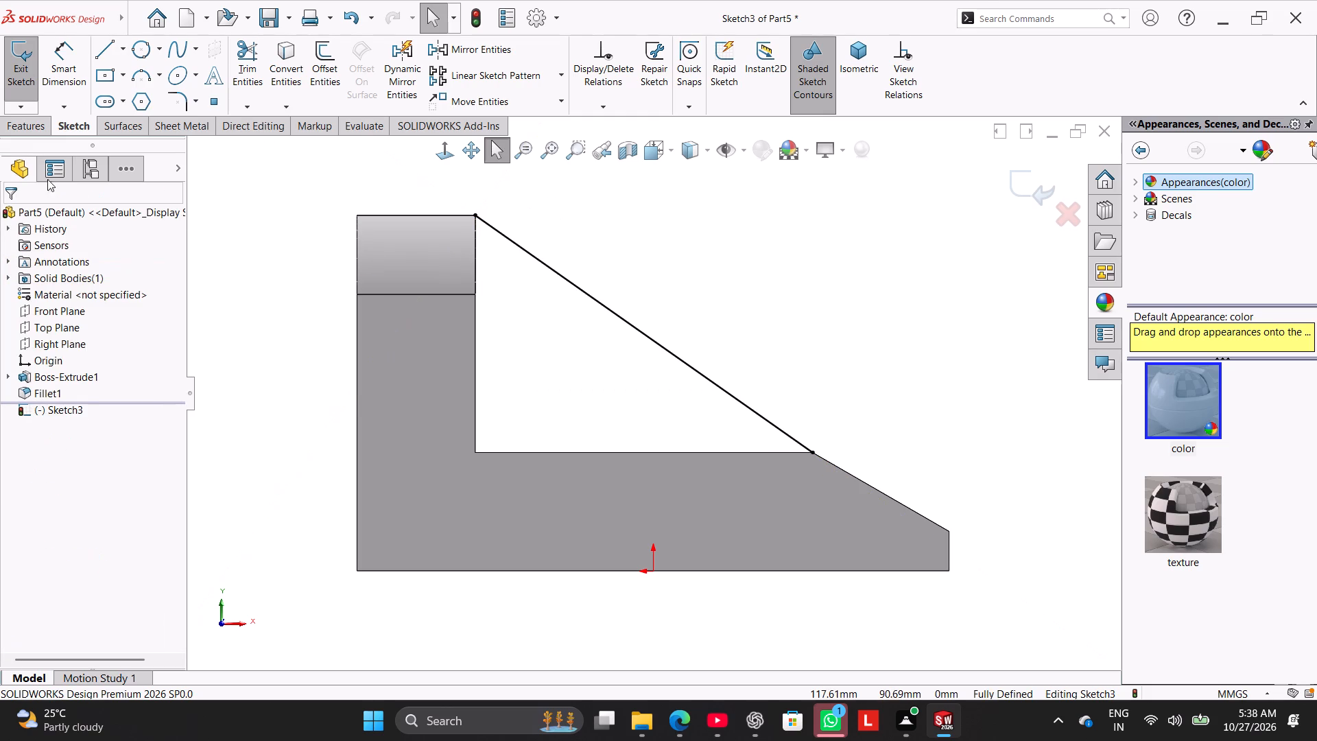
Create a rib from the diagonal line, 24 mm thick and thickened only toward the inside of the part.
click(18, 129)
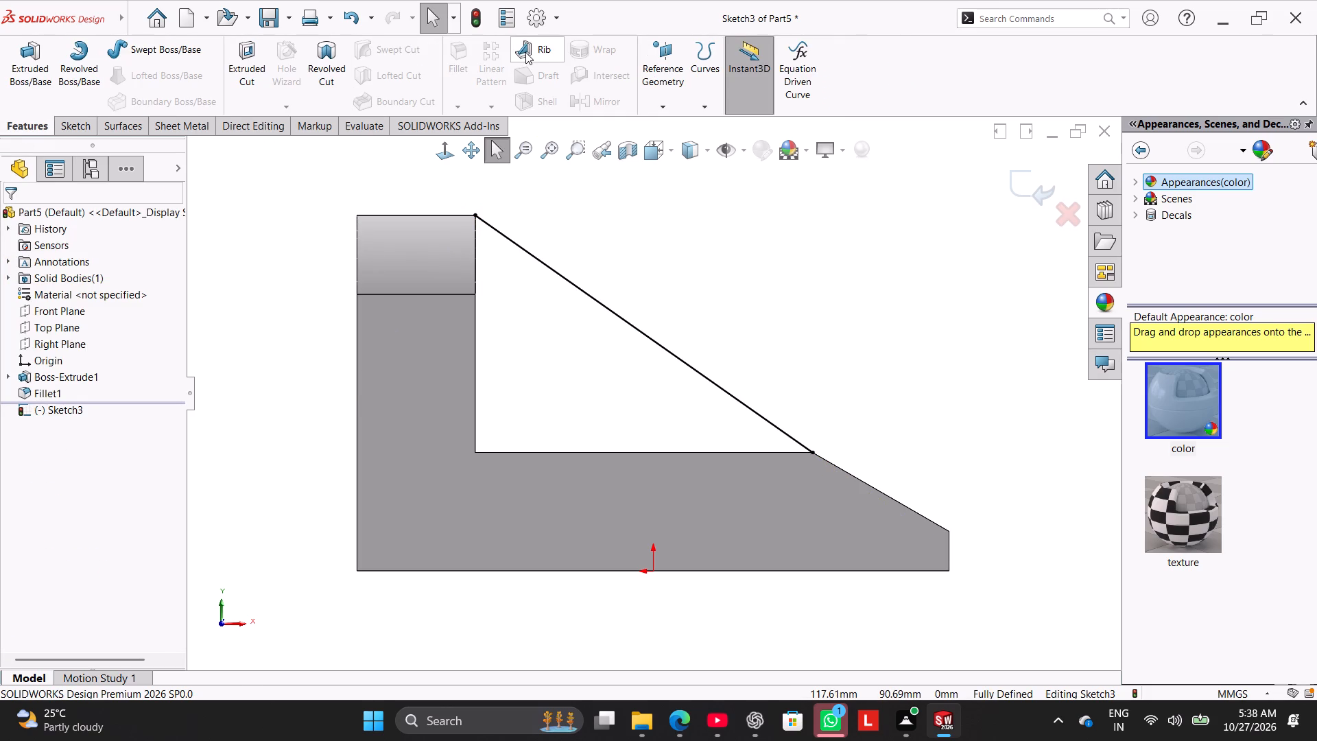
click(526, 51)
middle_drag(595, 307, 567, 397)
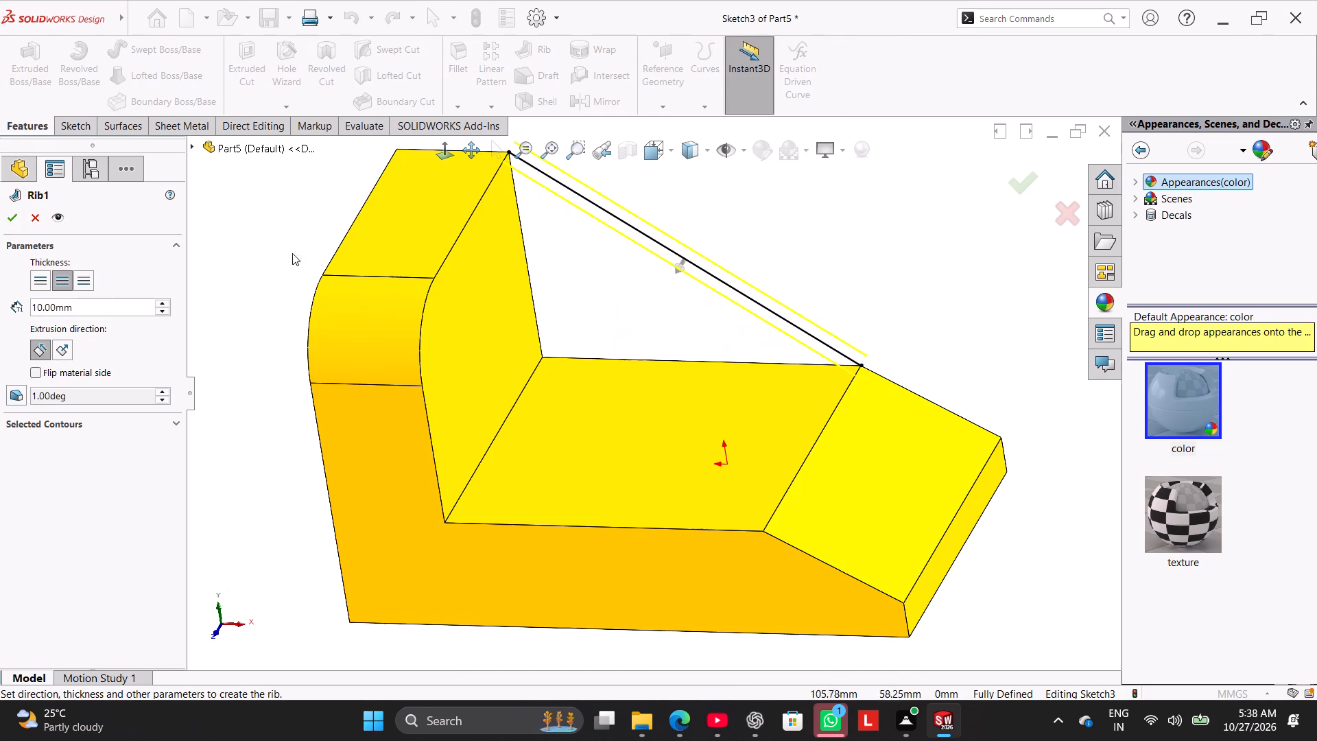
click(46, 278)
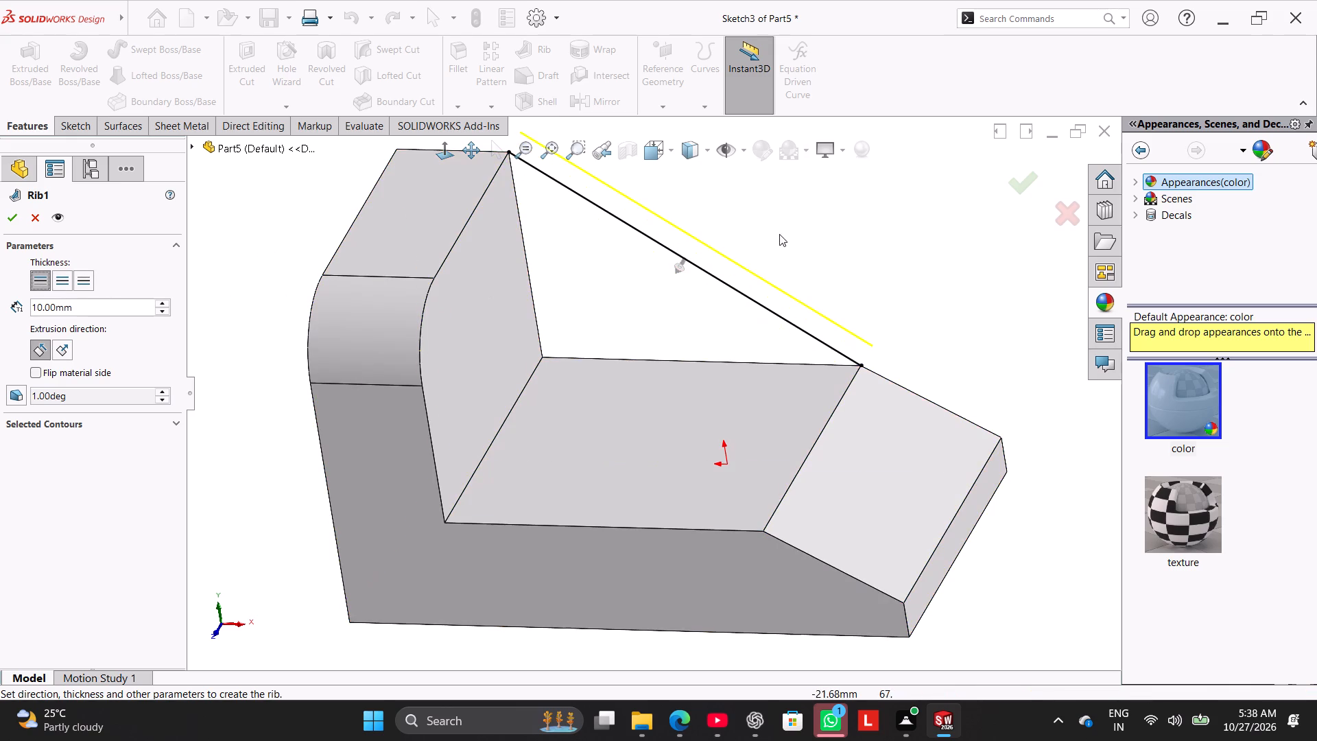
middle_drag(744, 303, 675, 362)
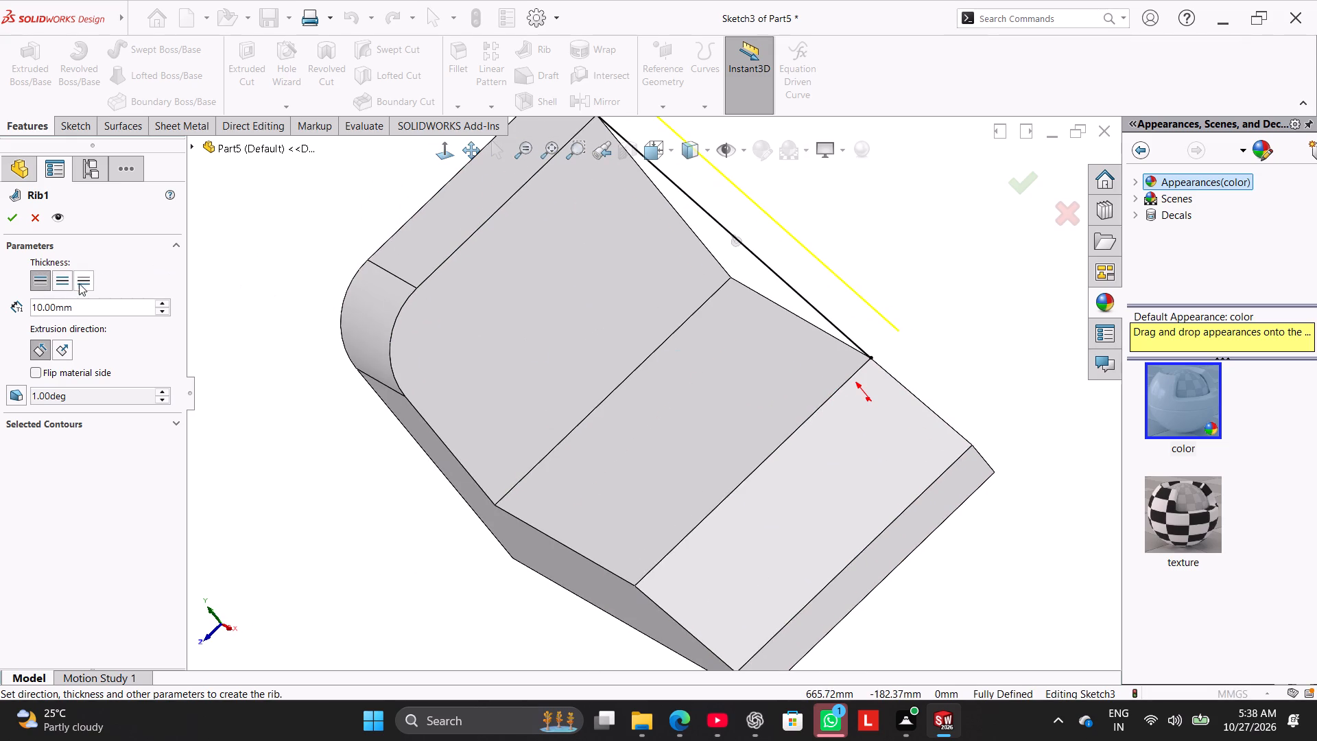
click(81, 279)
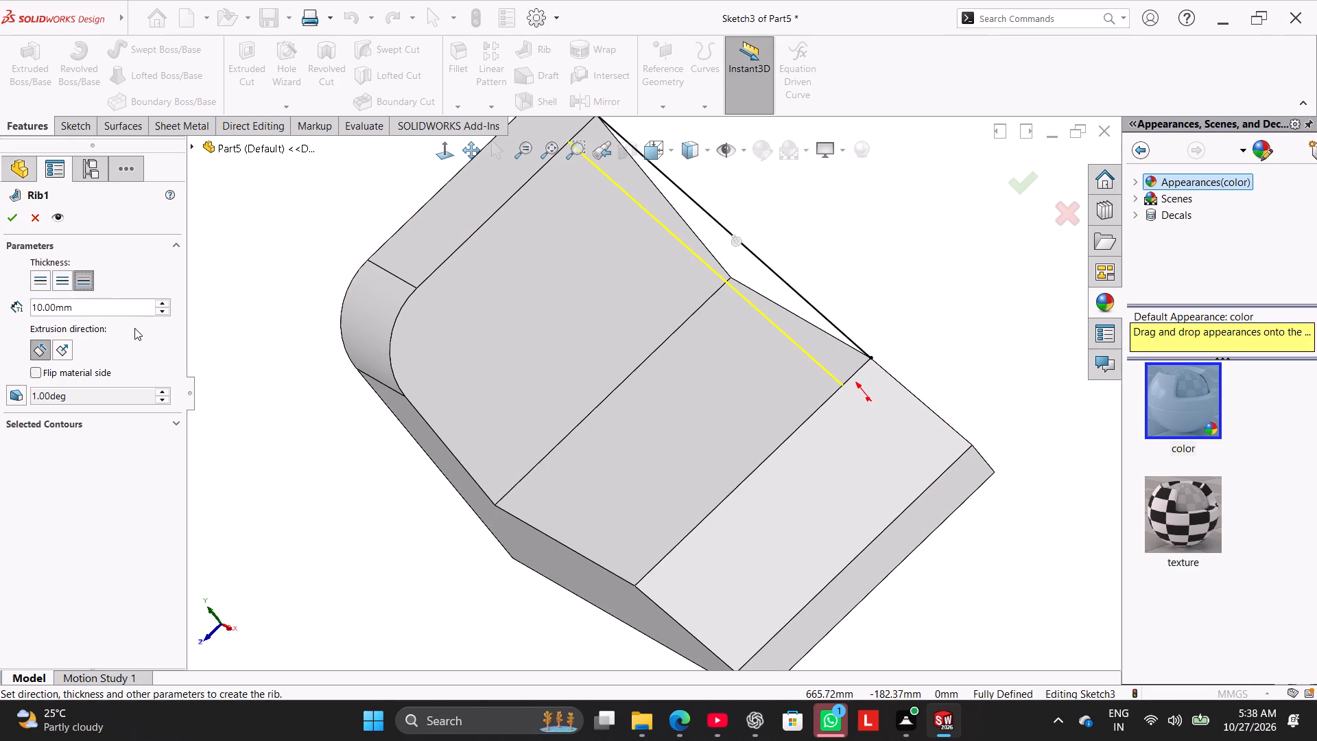
double_click(113, 308)
text(24)
key(Return)
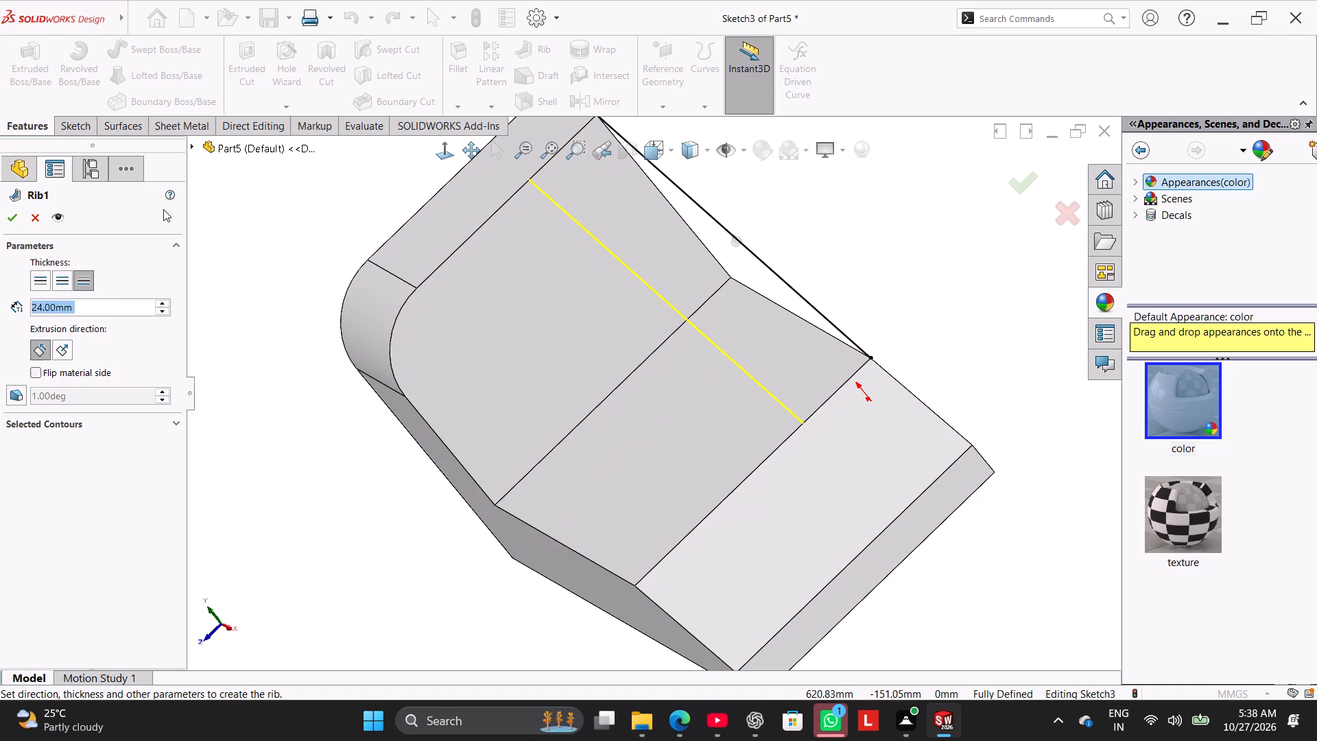
click(12, 214)
click(274, 265)
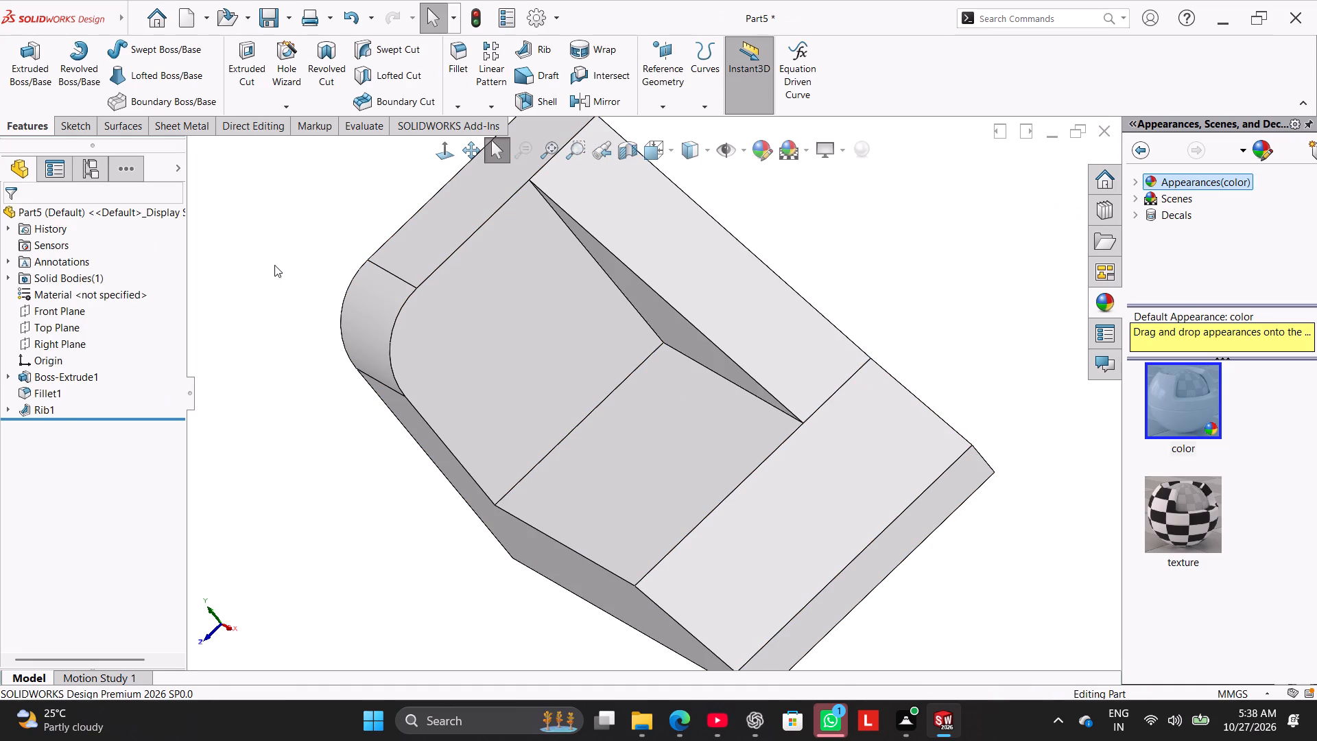
Sketch two circles of about 10 mm radius, spaced along the part's length, on the horizontal leg's top face beside the rib.
right_drag(273, 335, 433, 219)
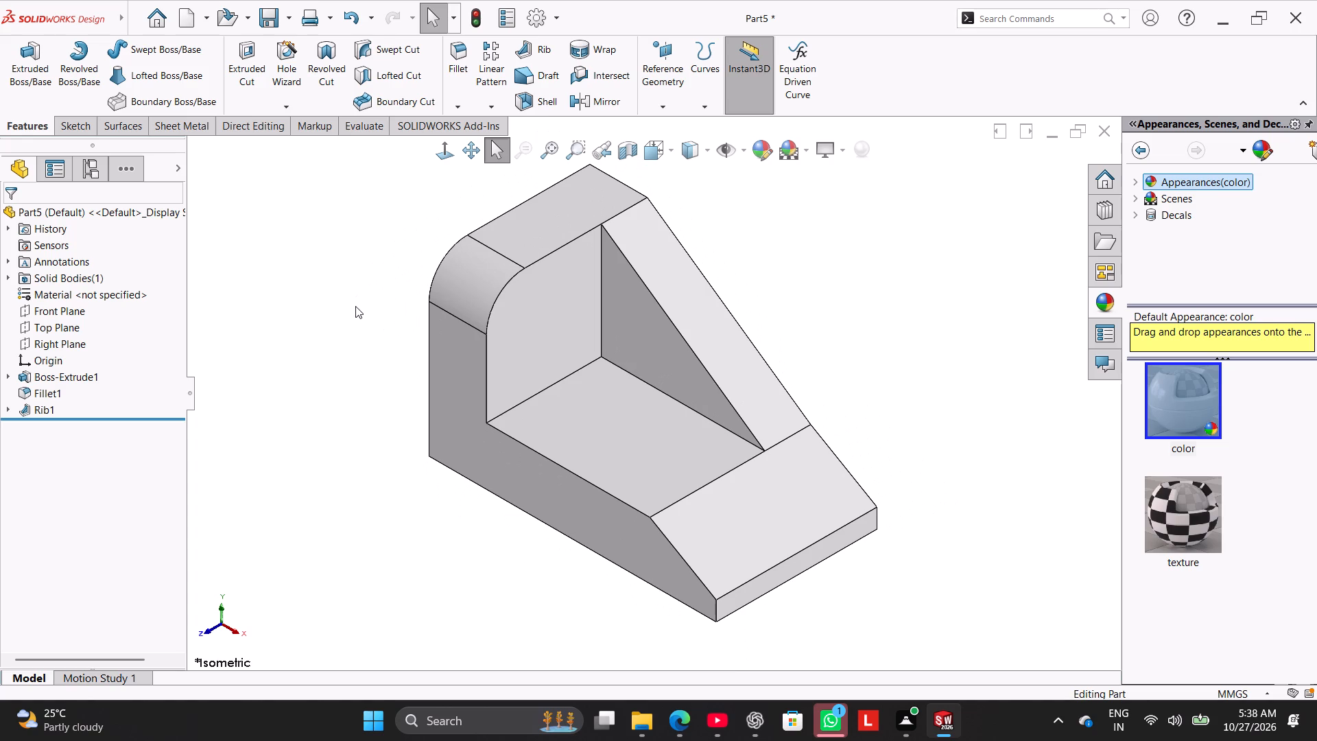
right_click(639, 464)
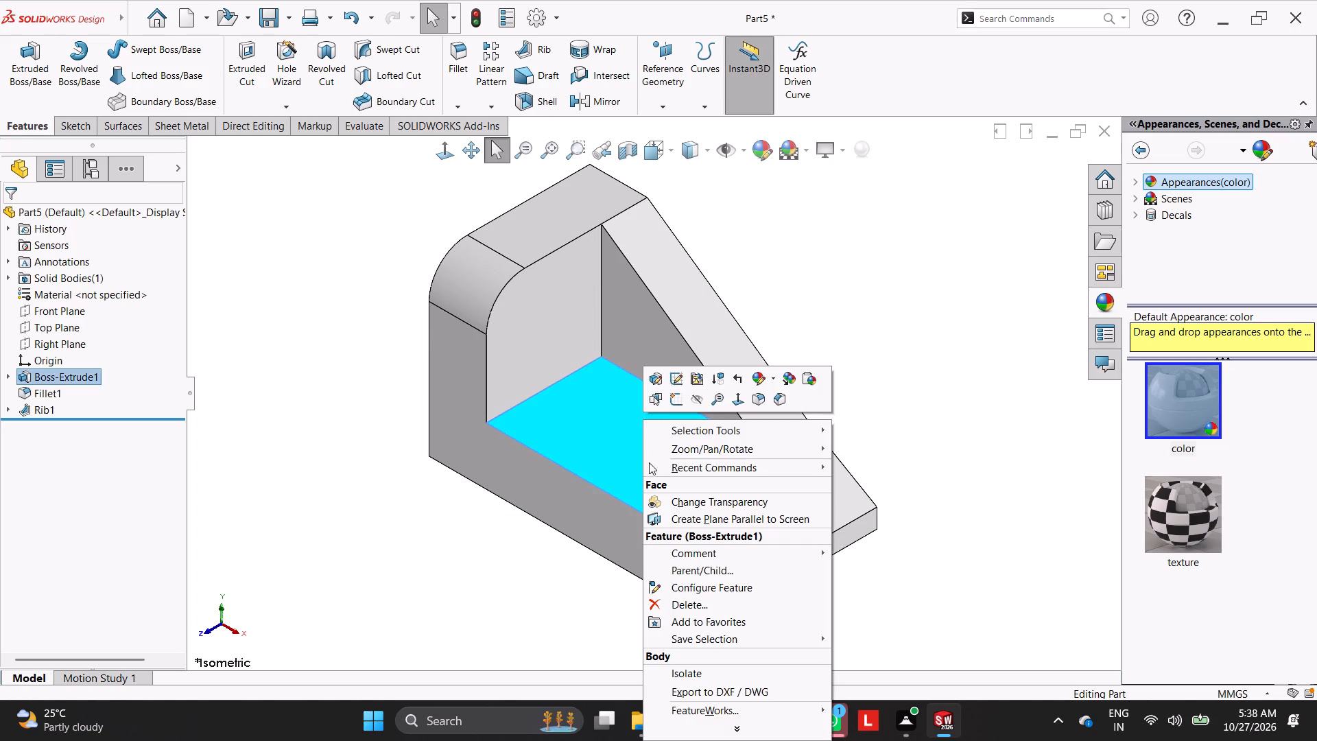
click(678, 392)
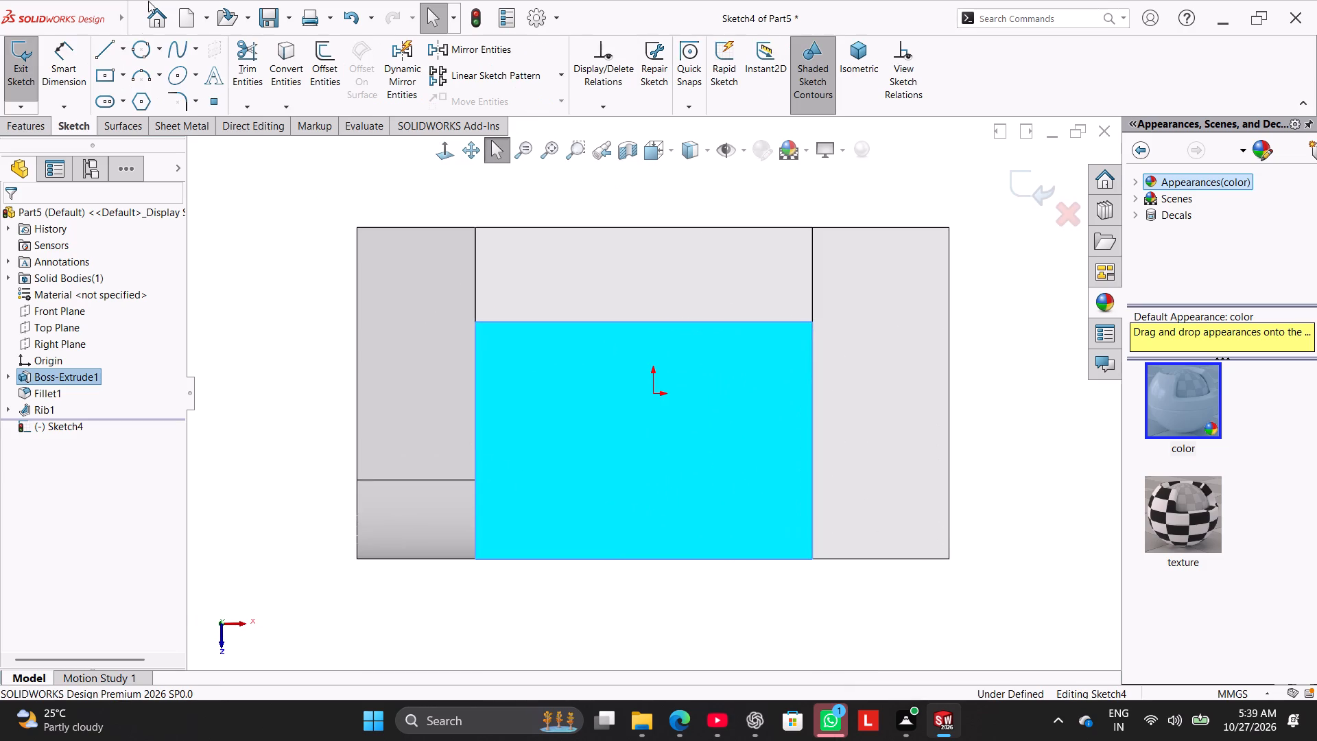
click(158, 55)
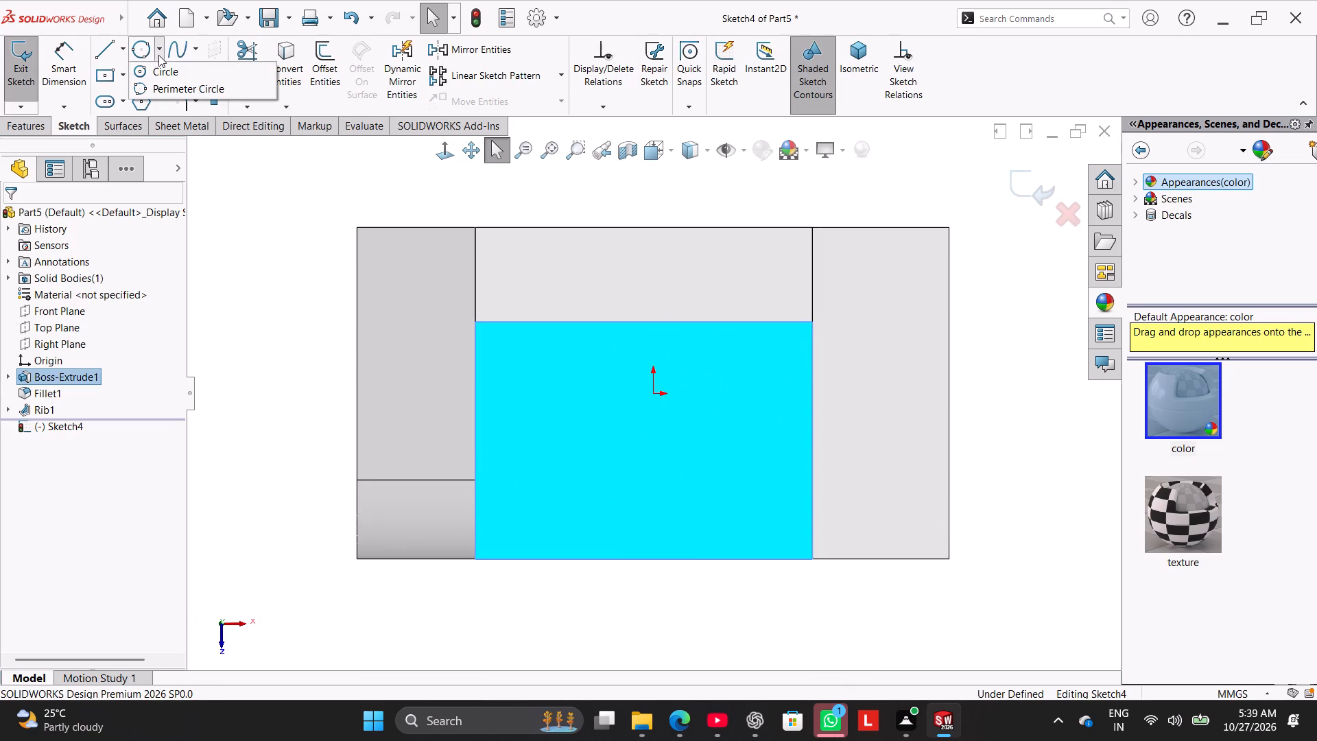
click(166, 74)
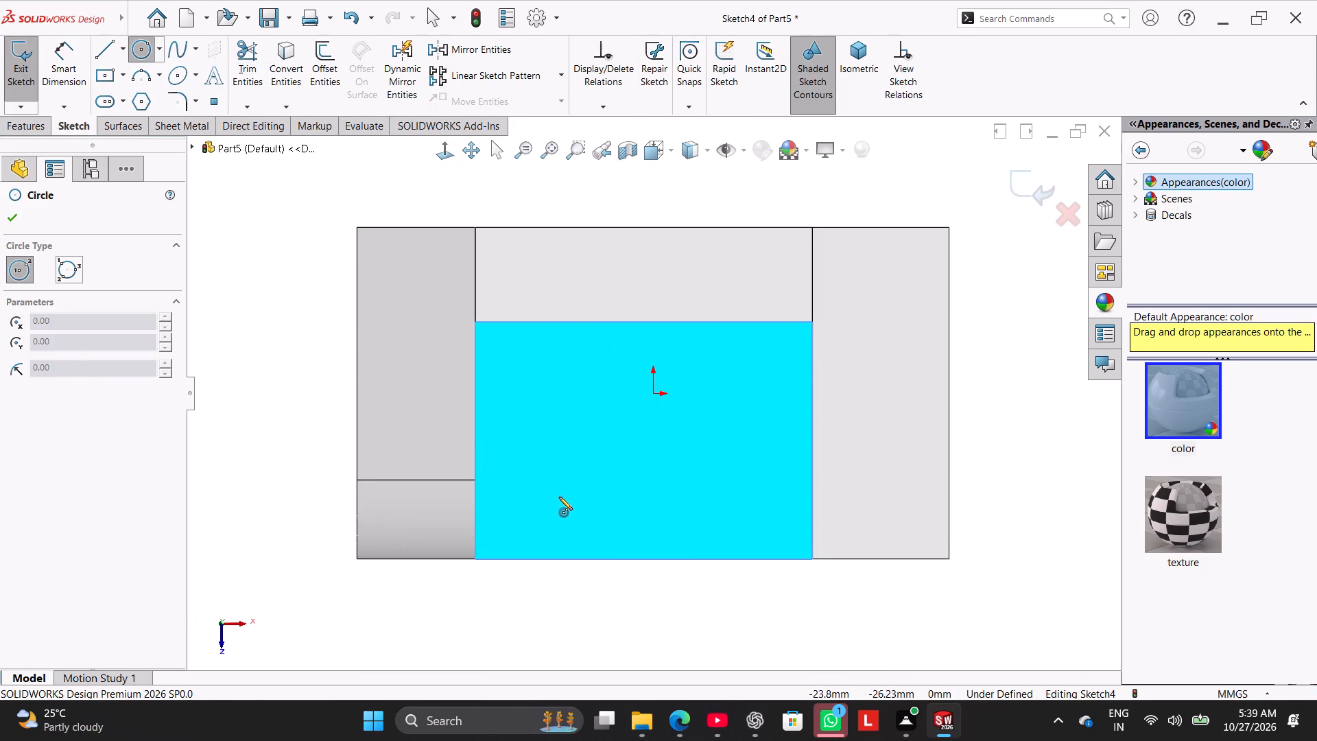
click(559, 497)
click(588, 526)
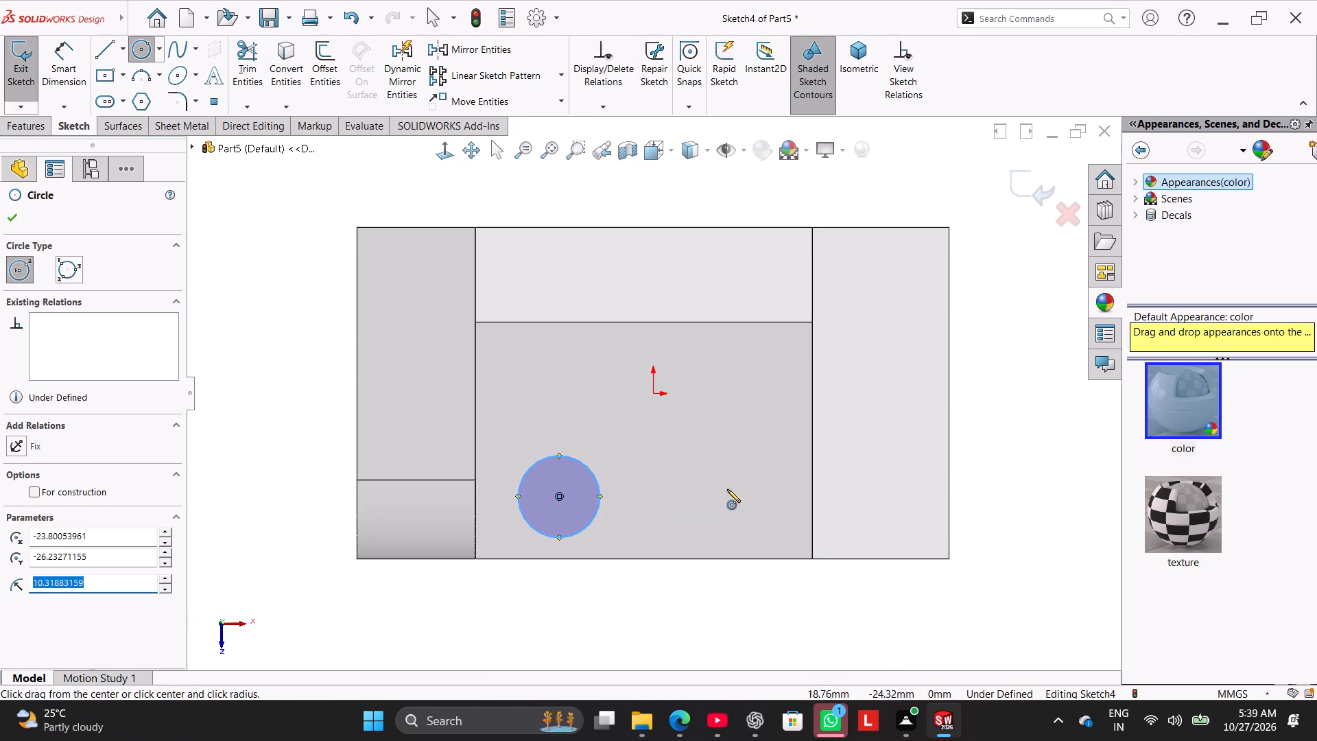
click(727, 489)
click(742, 526)
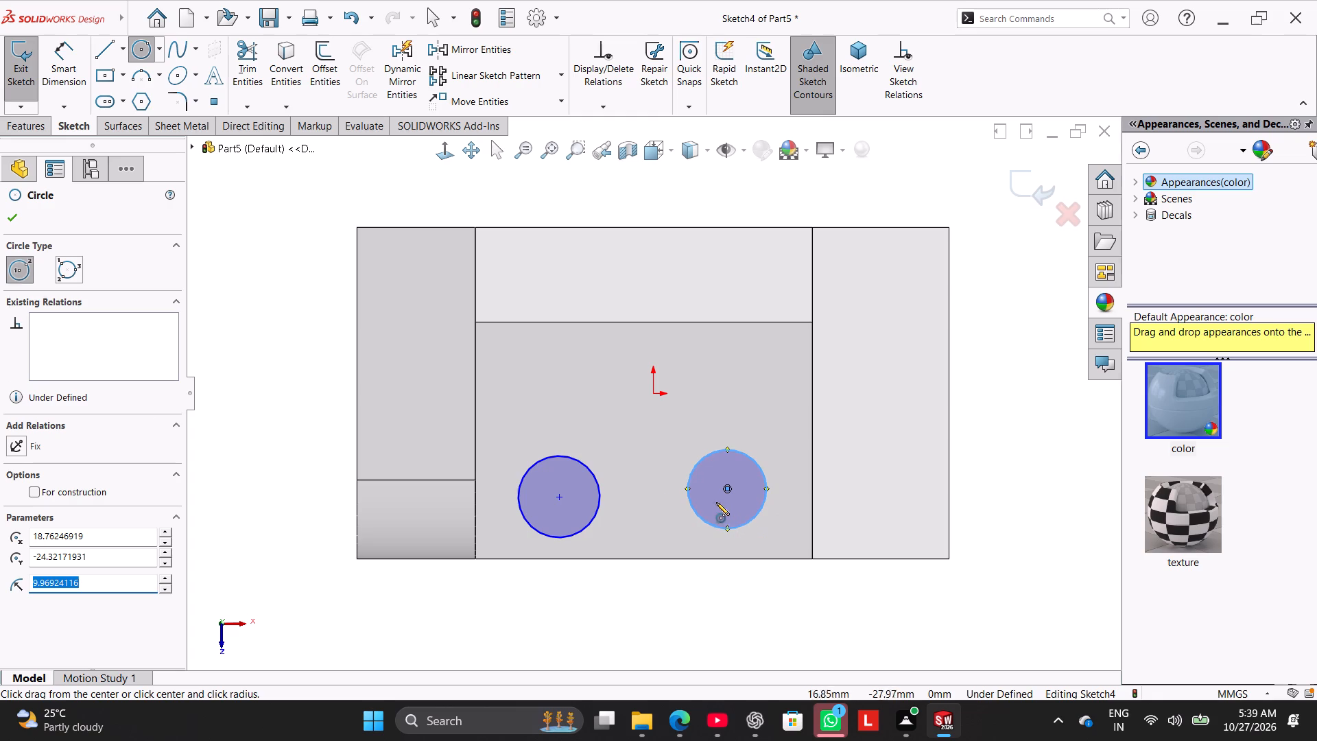
Dimension the circle nearer the upright to a diameter of 20 mm.
click(73, 68)
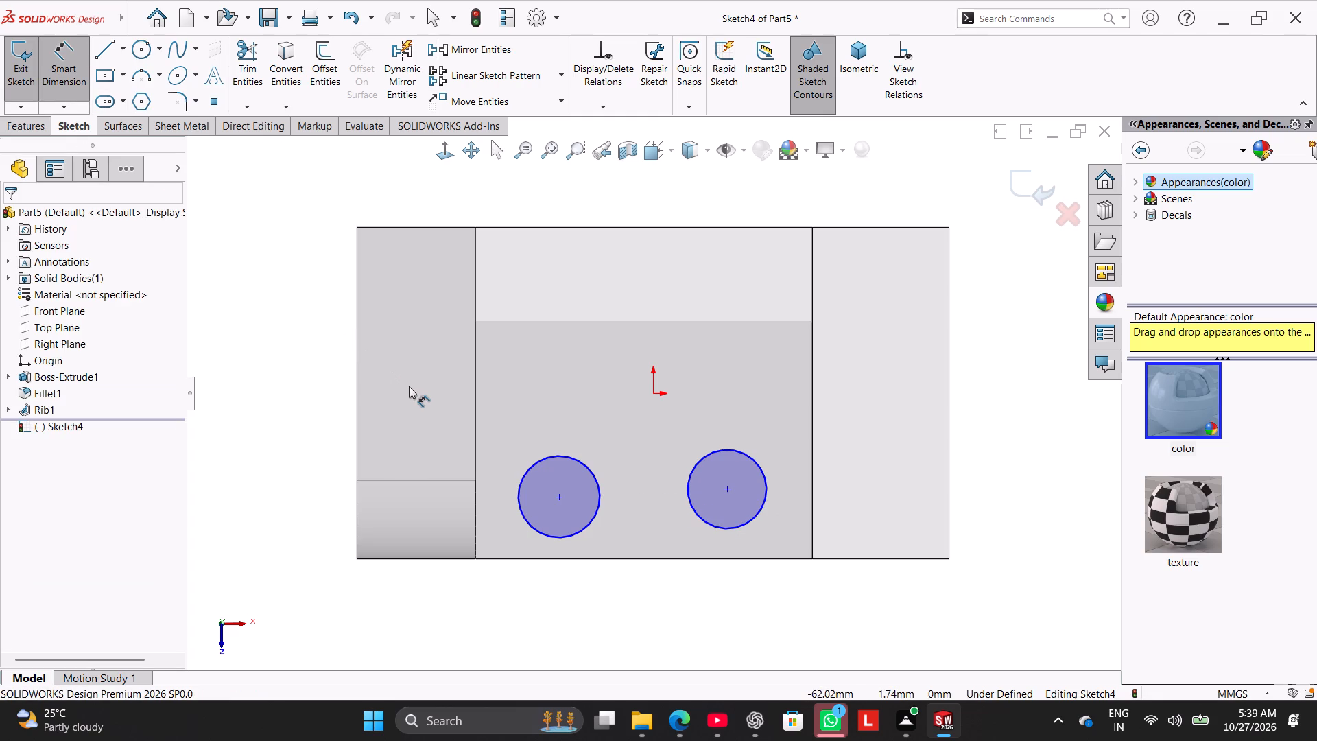
click(537, 530)
click(453, 615)
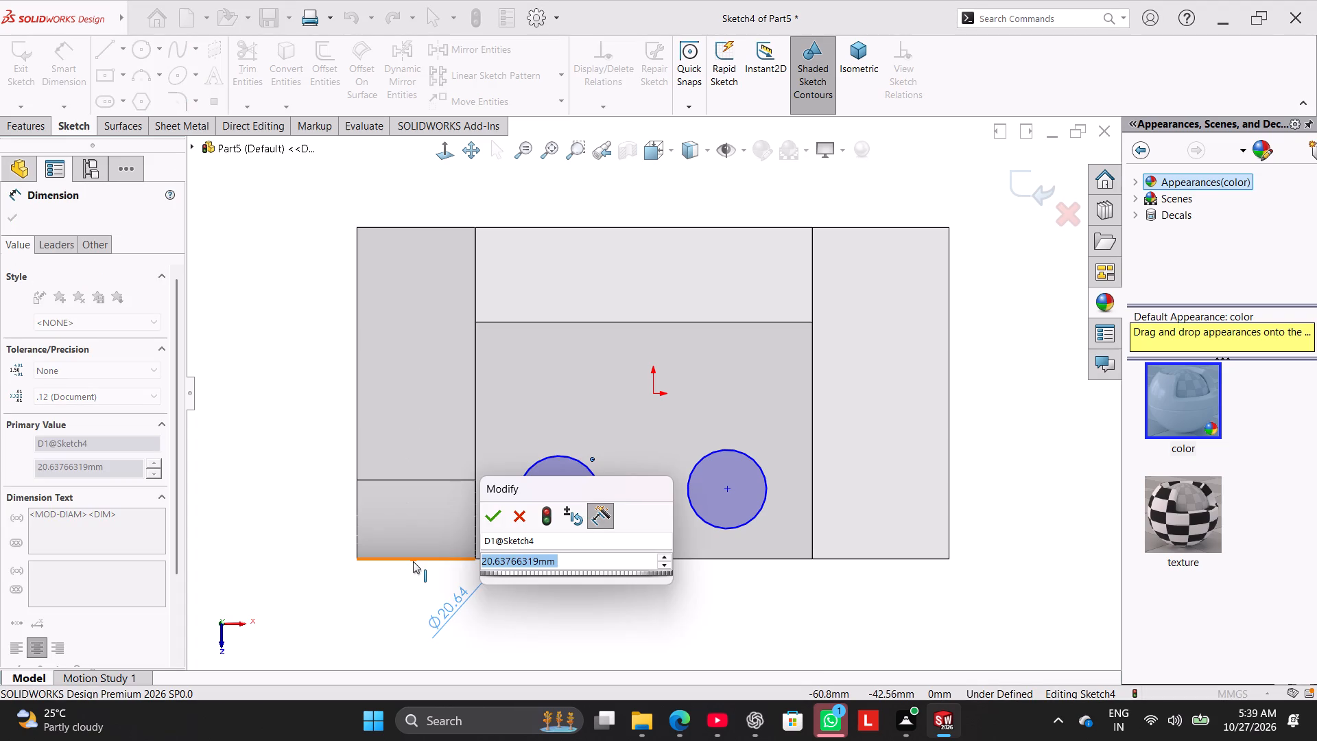
text(20)
key(Return)
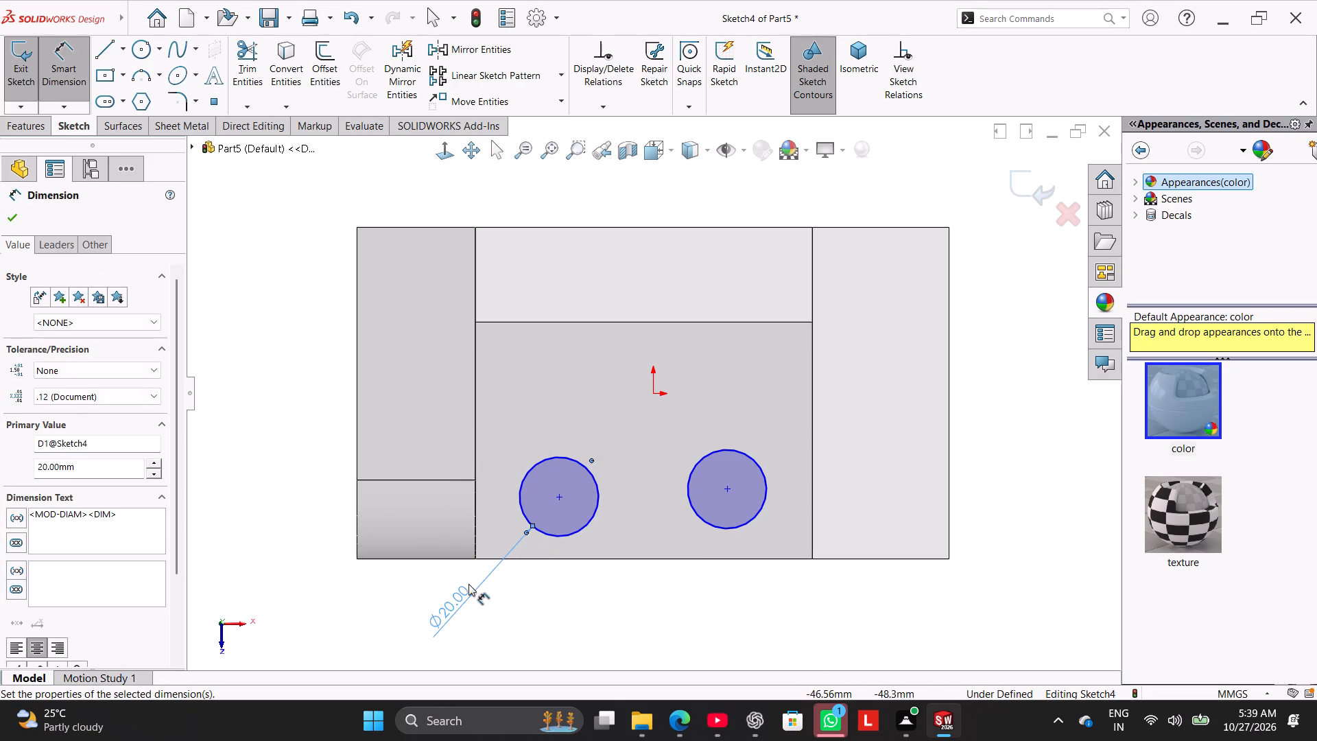
right_drag(580, 582, 569, 587)
right_click(576, 598)
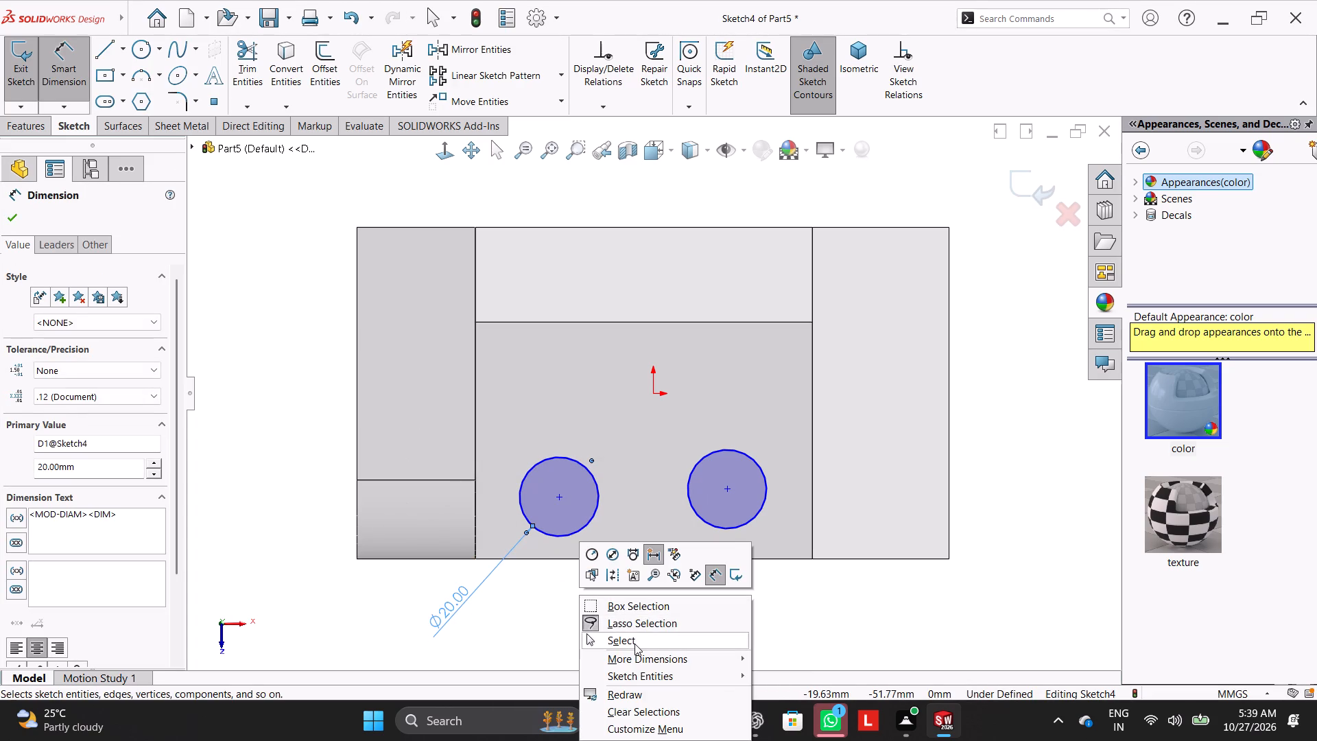
click(634, 644)
Add a horizontal relation between the two circle centres.
click(556, 495)
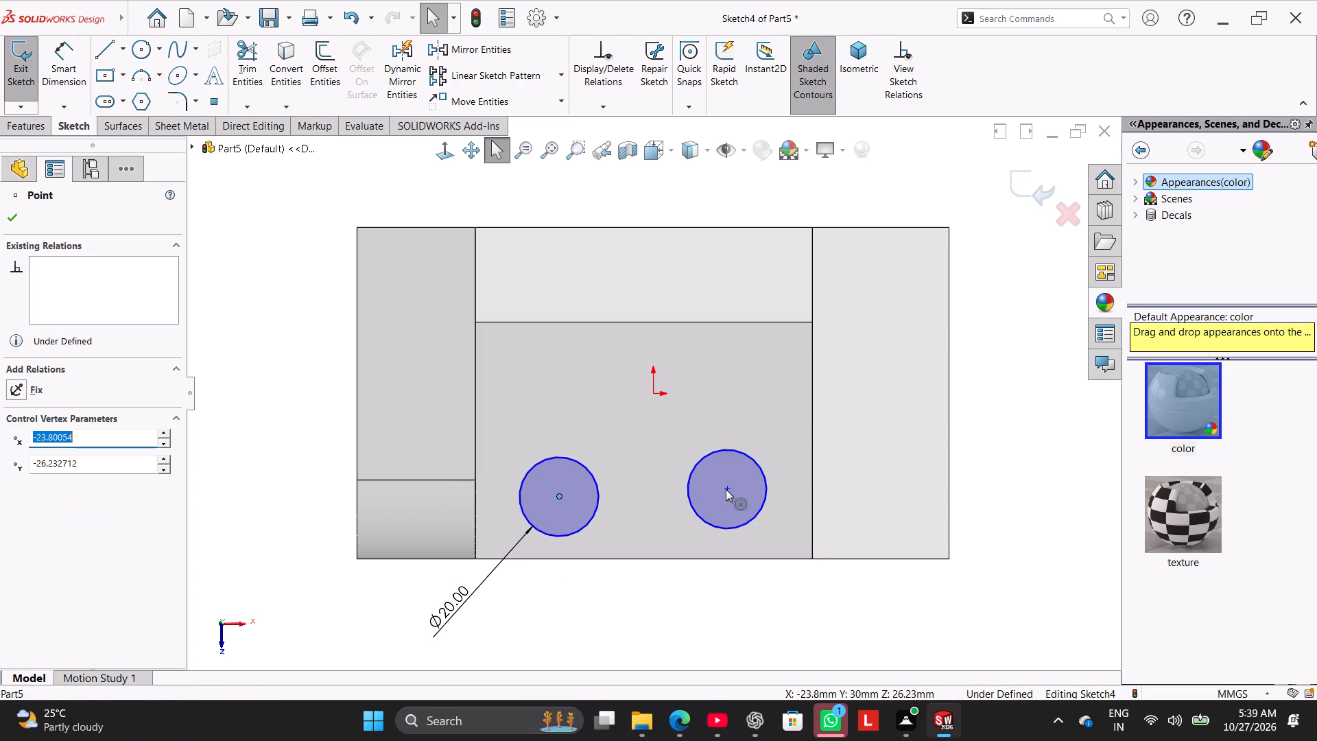
ctrl+click(726, 489)
ctrl+click(61, 456)
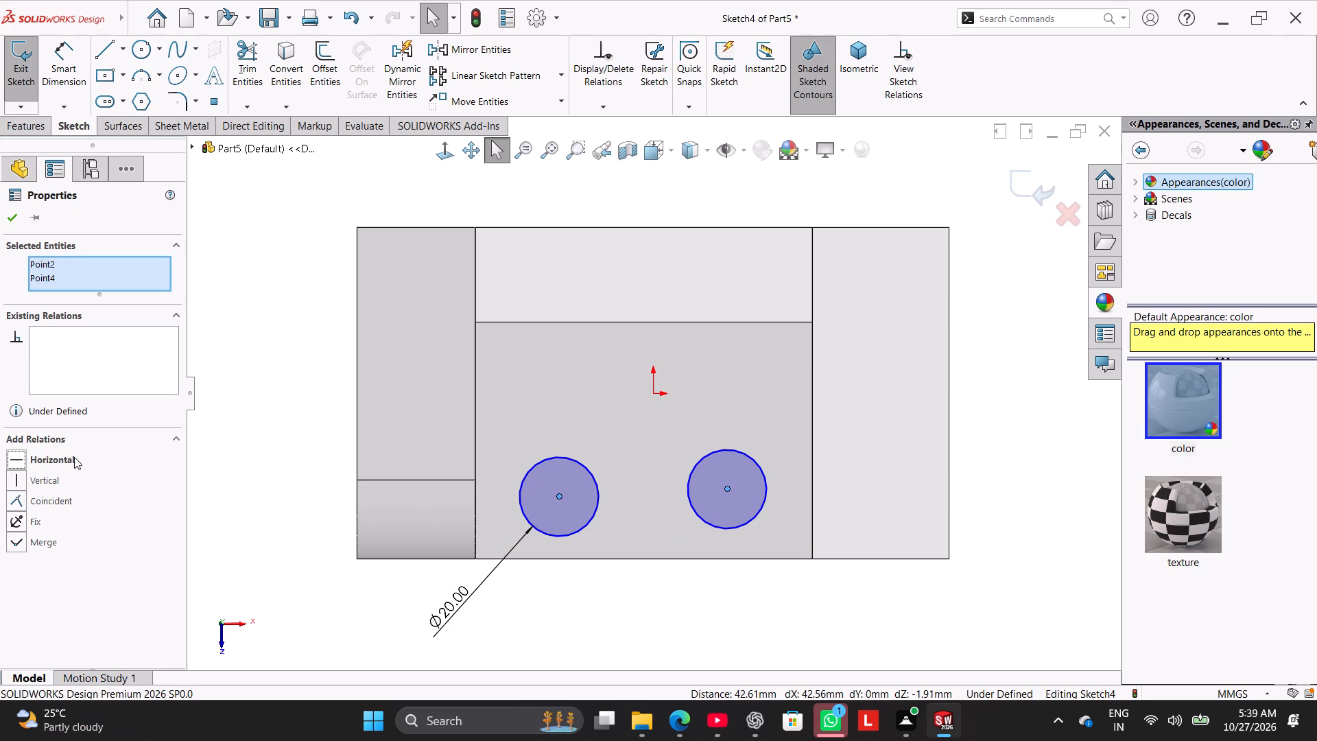
click(61, 461)
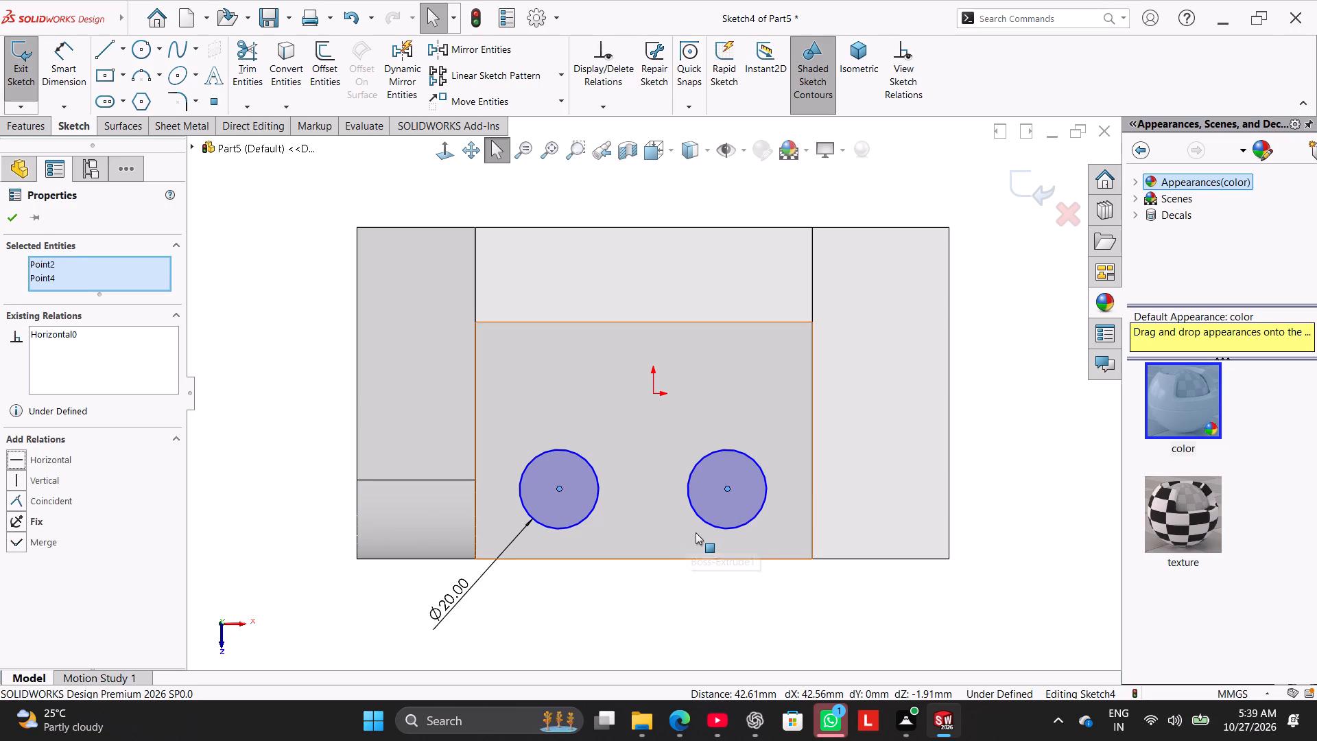
click(735, 590)
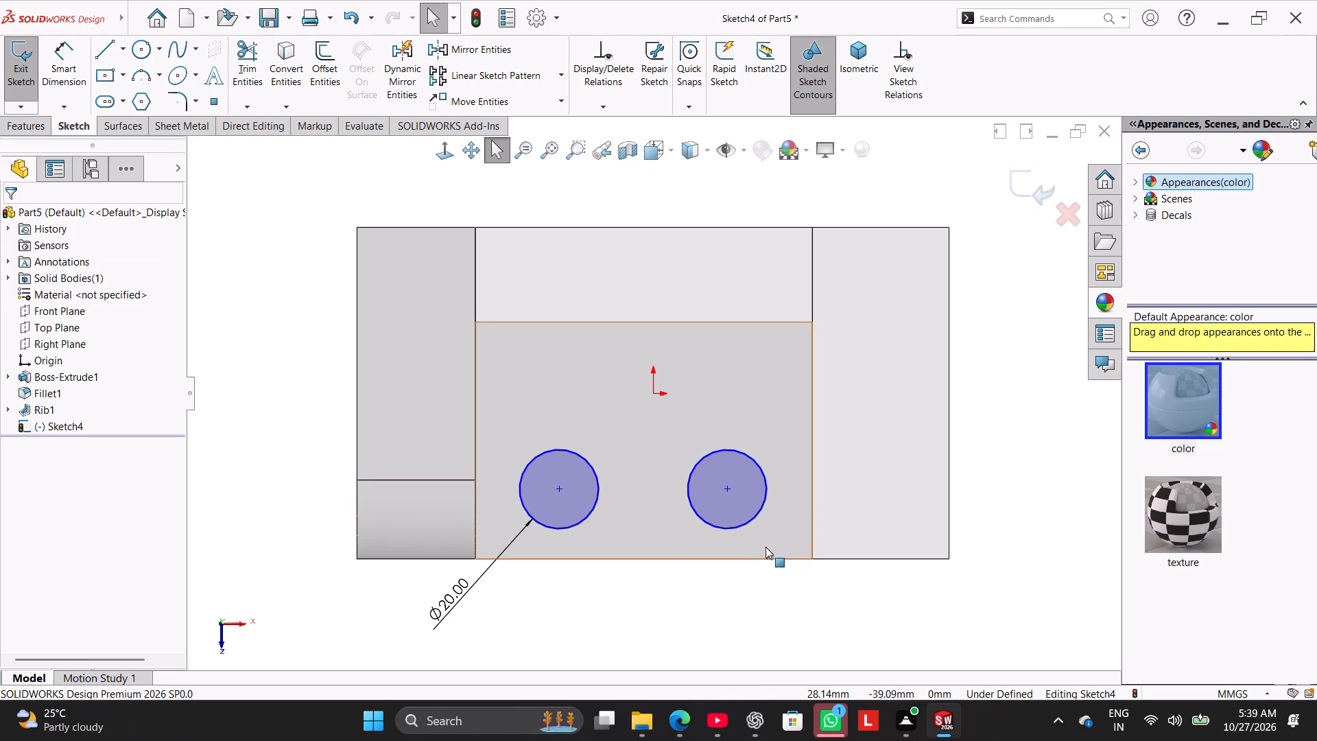
Add an equal relation between the two circles.
ctrl+drag(783, 537, 527, 471)
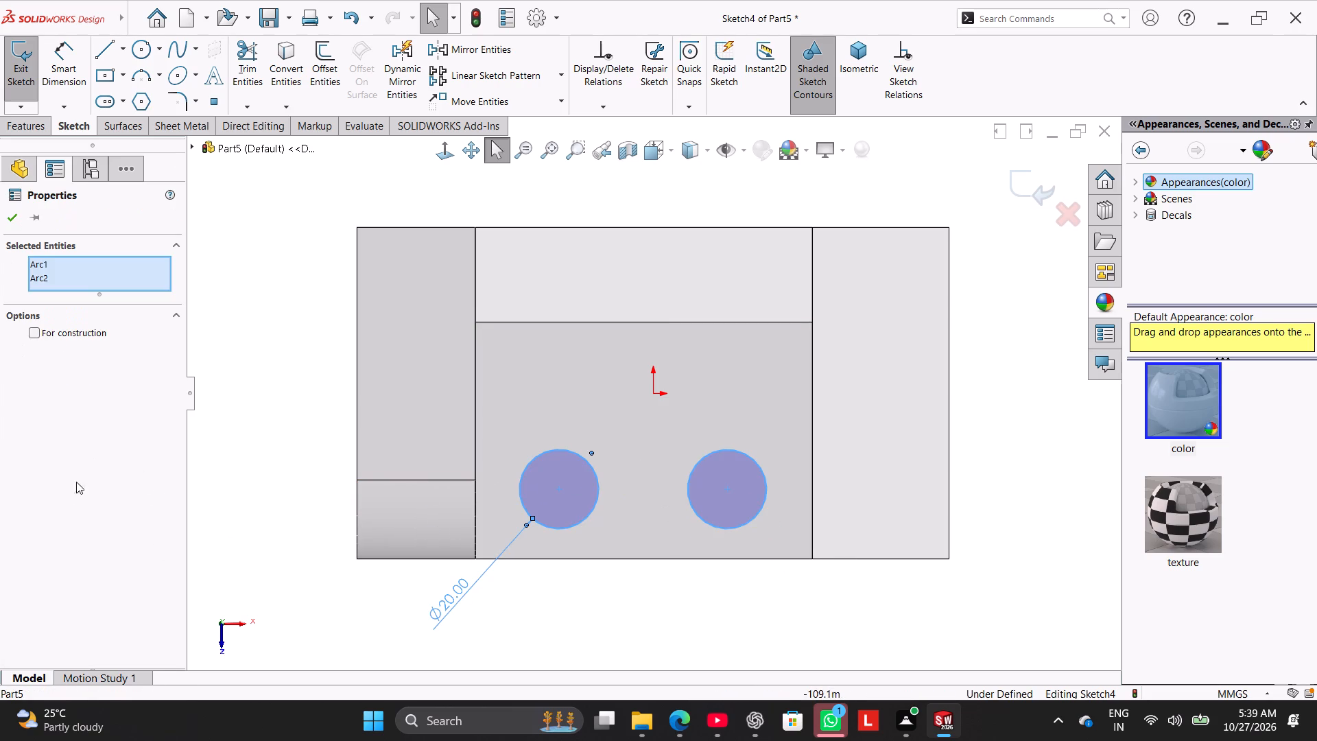
right_click(630, 562)
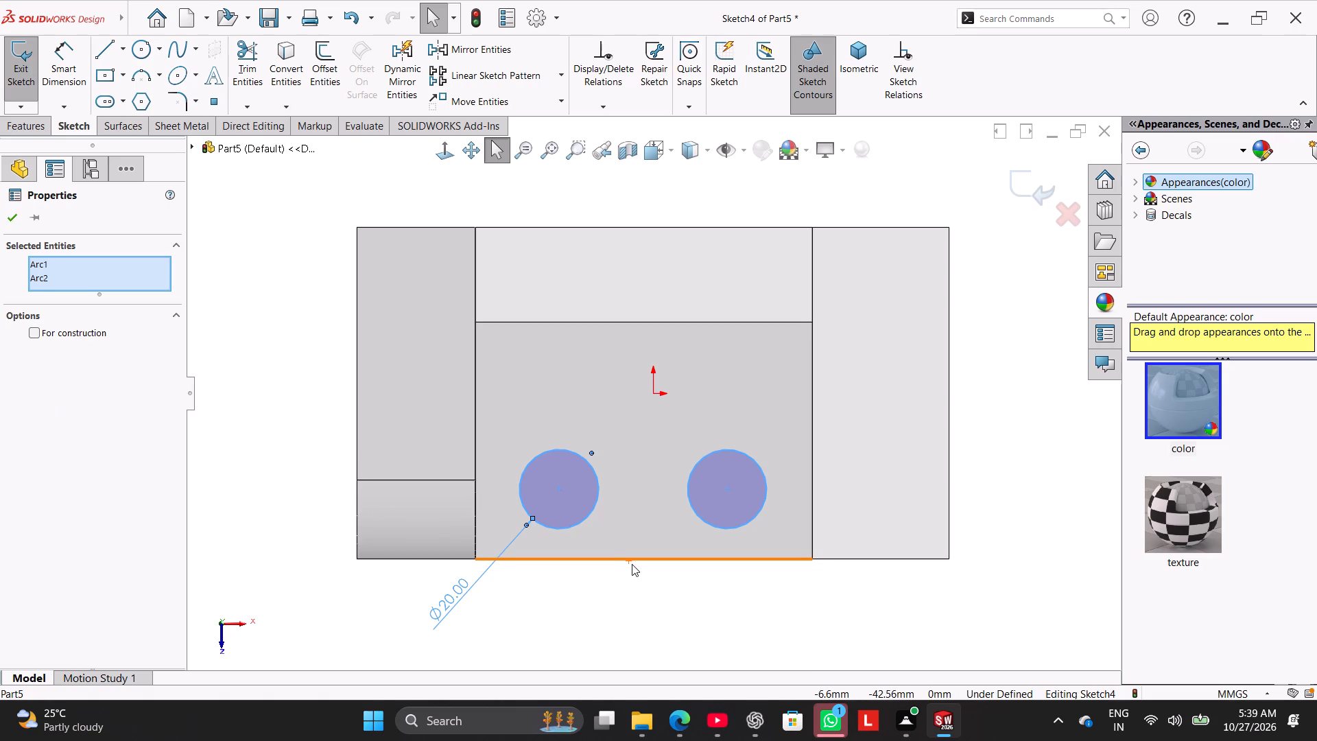
click(606, 592)
ctrl+click(709, 519)
ctrl+click(582, 523)
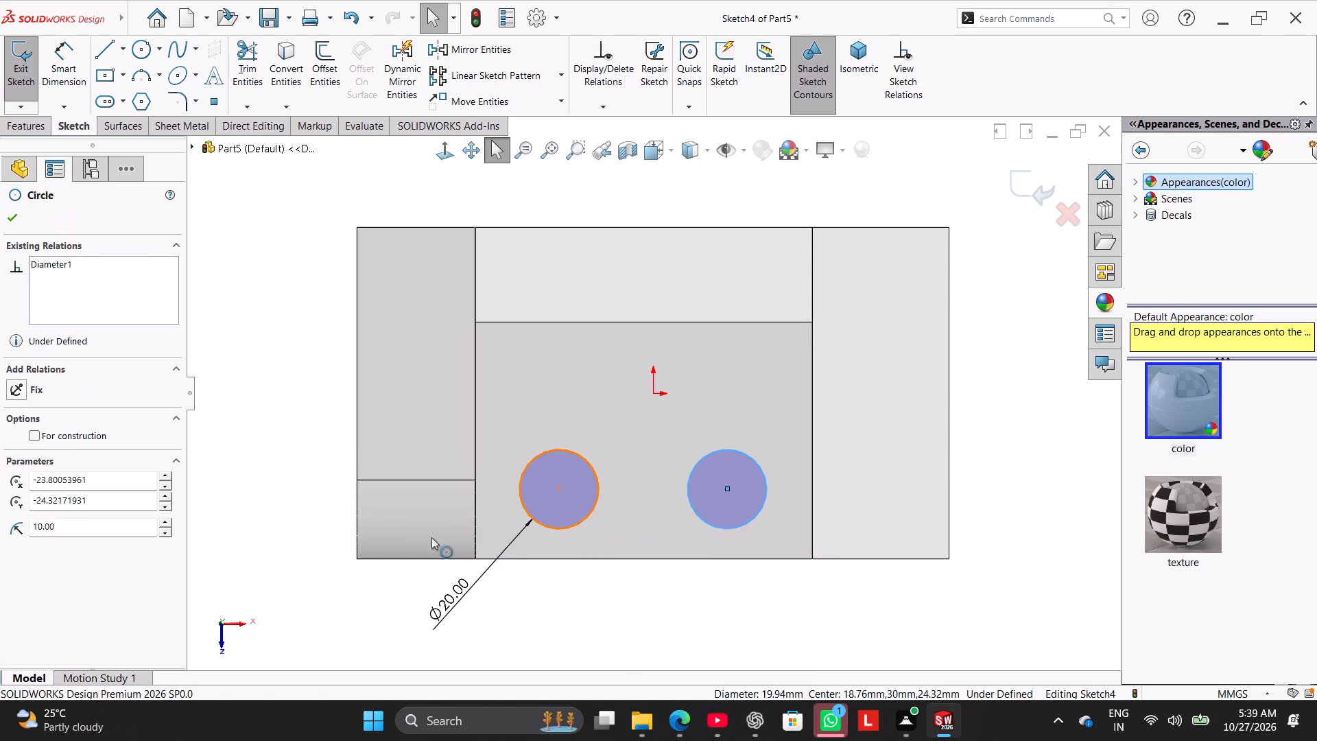
click(51, 517)
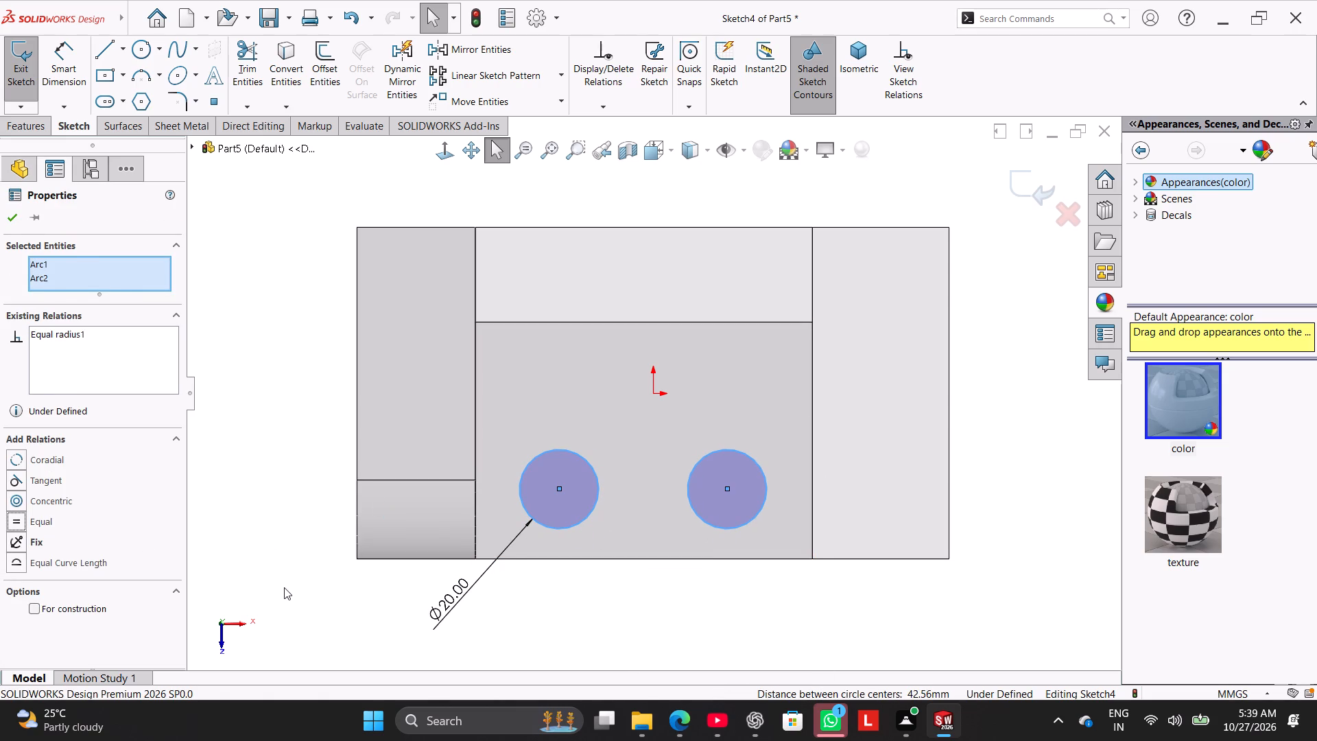
click(284, 587)
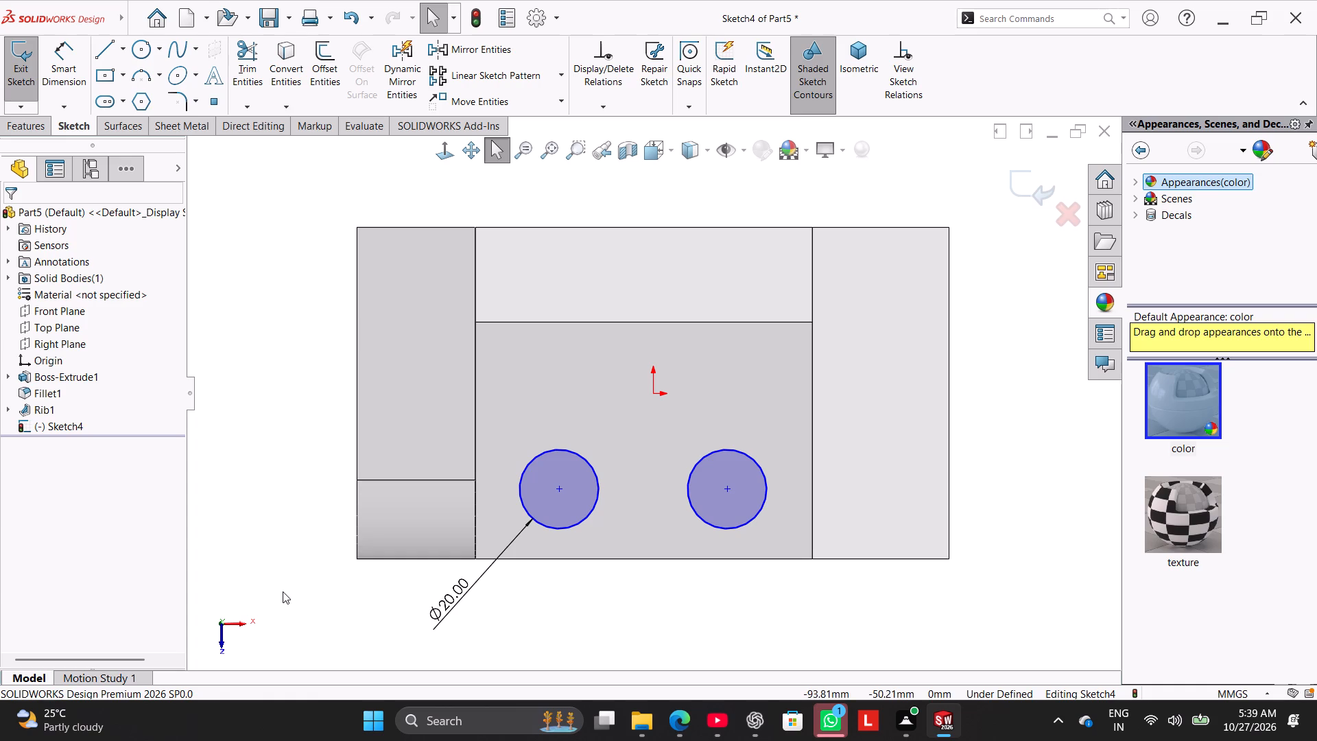
Dimension the spacing between the two circle centres to 45 mm.
click(70, 60)
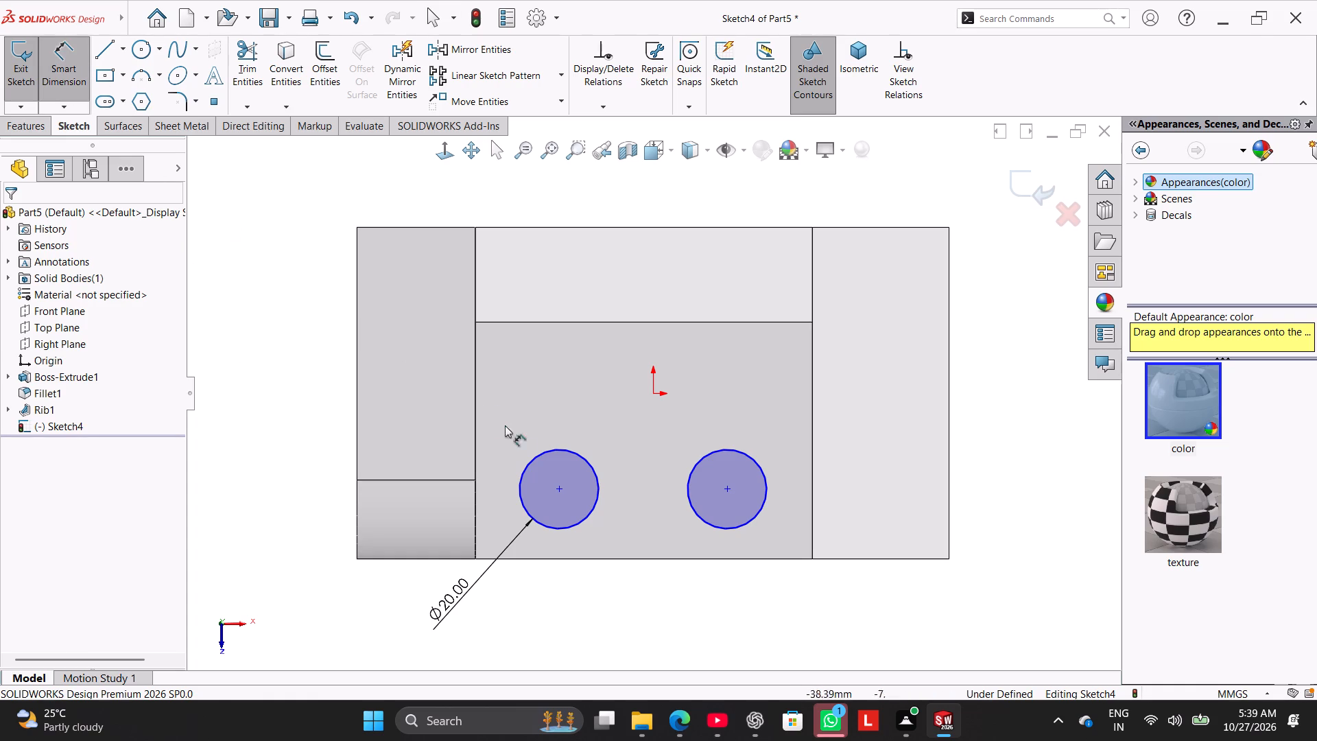
click(556, 487)
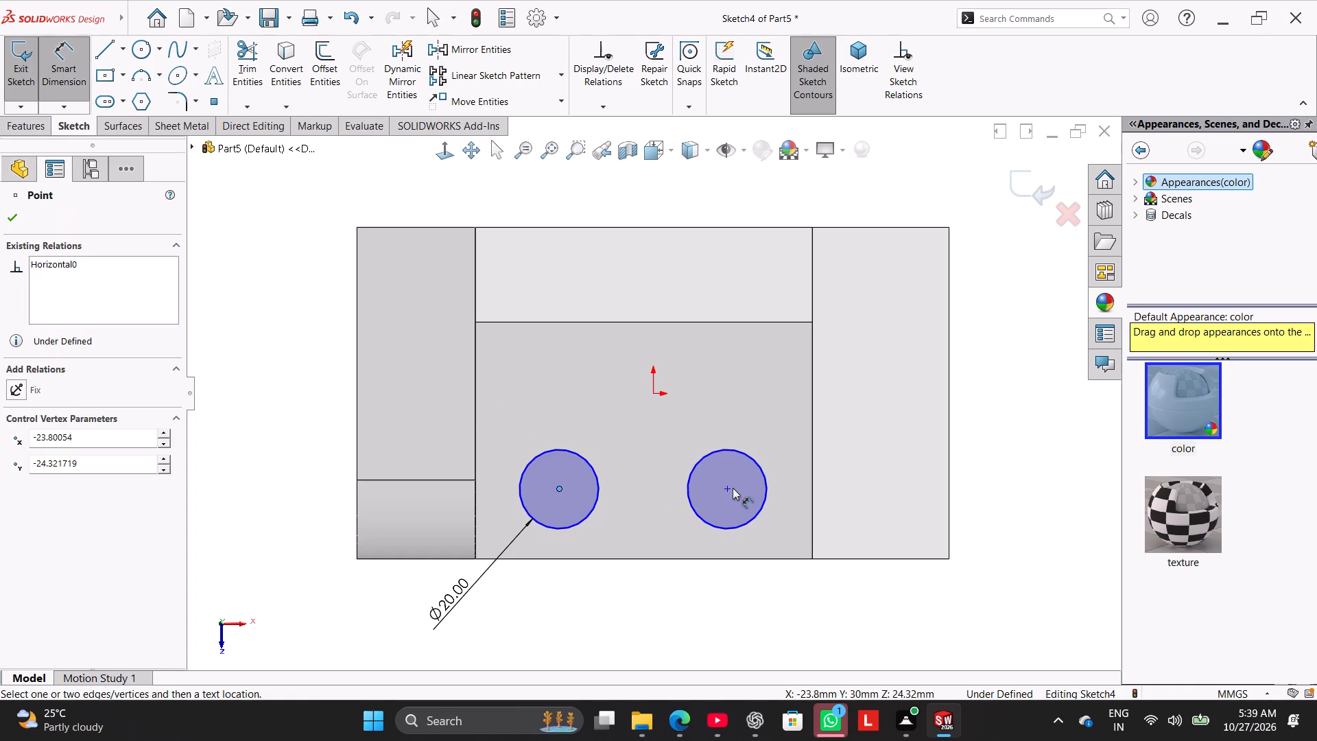
click(723, 488)
click(637, 582)
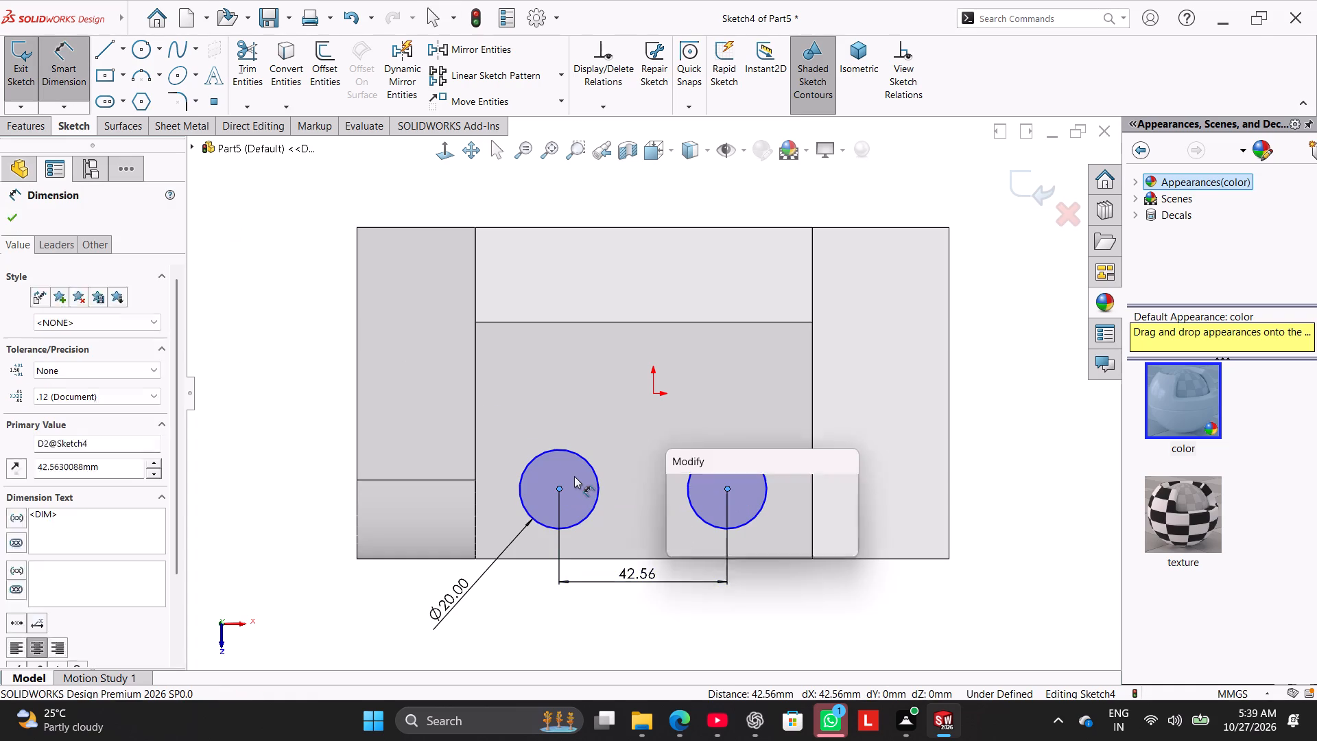
text(45)
key(Return)
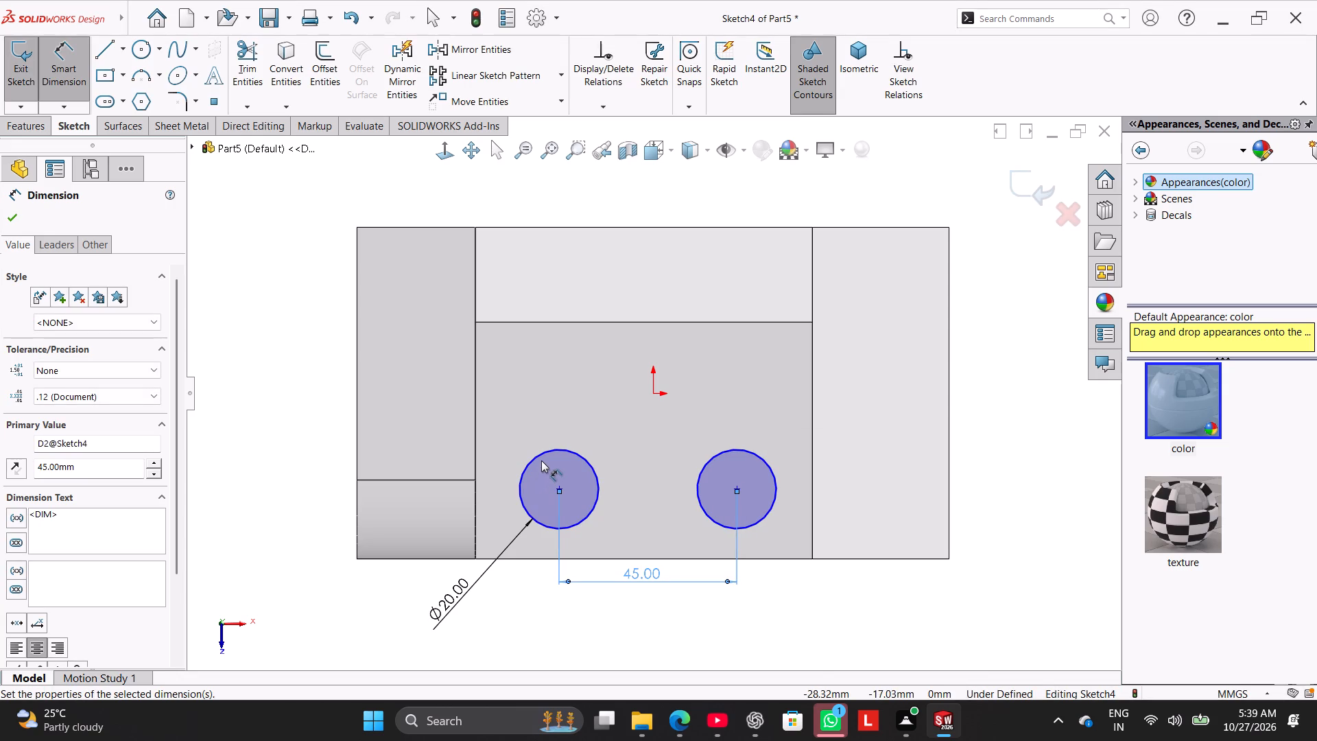
Dimension the centre of the circle nearer the toe to 20 mm from the base's long open edge opposite the rib.
click(774, 559)
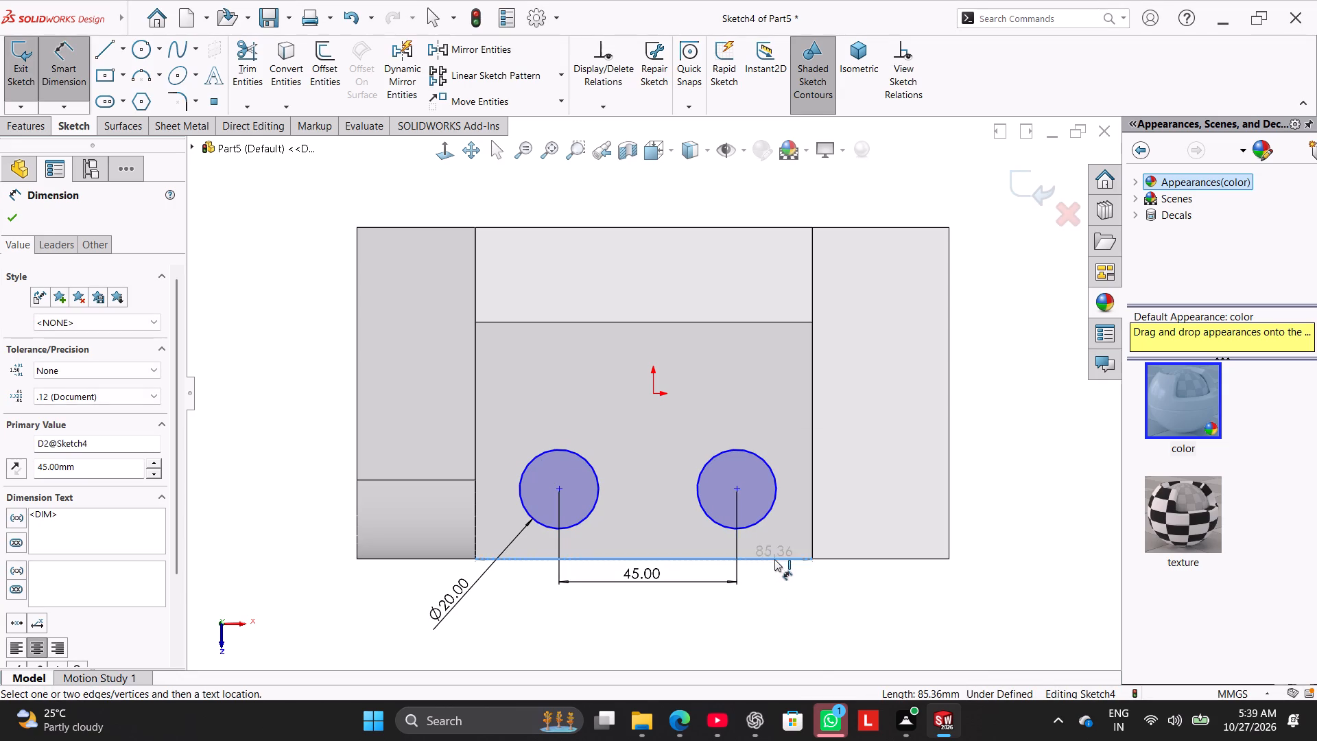
click(739, 492)
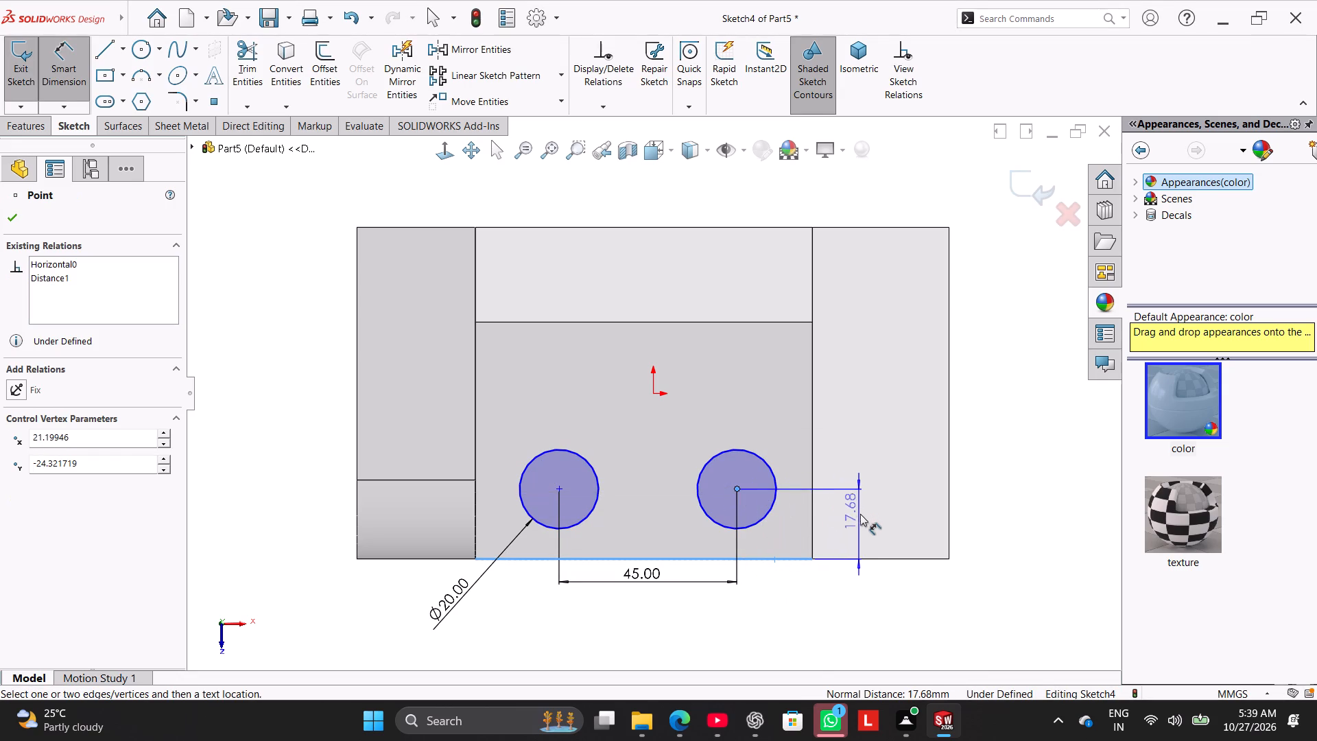
click(860, 519)
text(20)
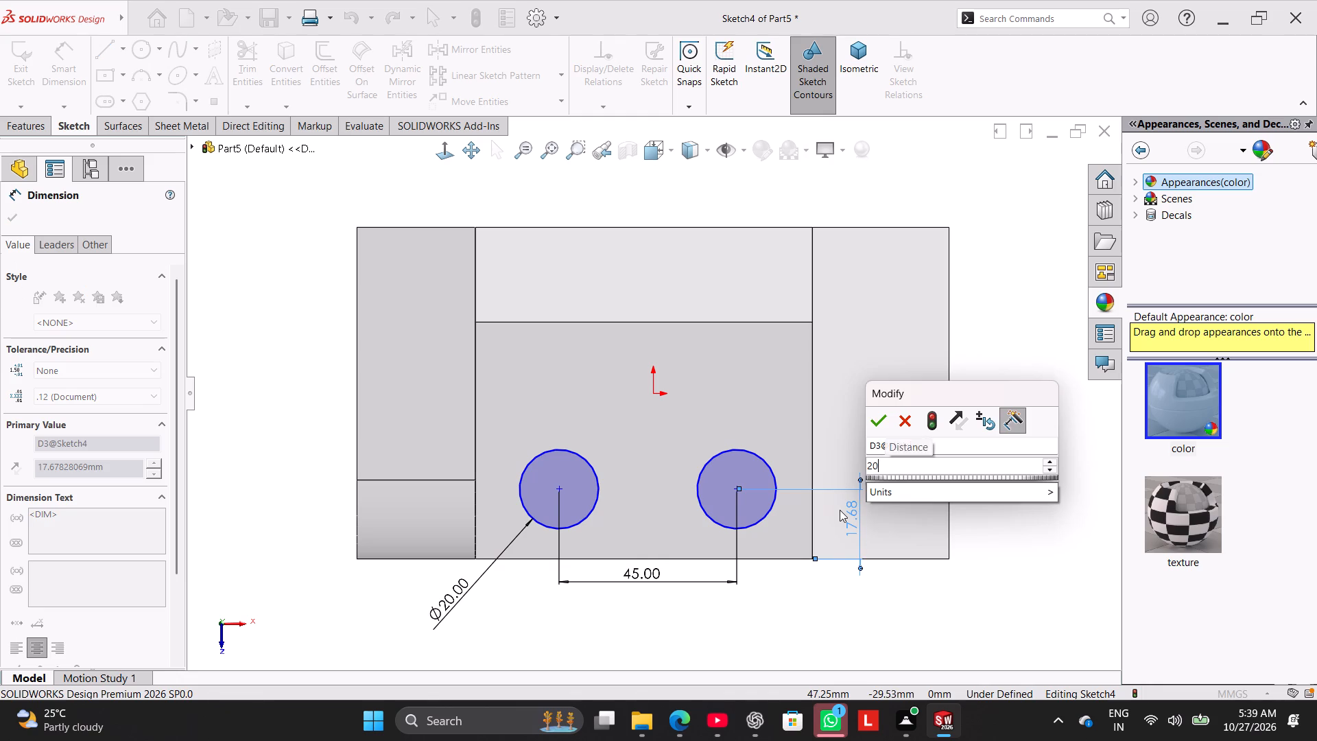
key(Return)
right_click(786, 607)
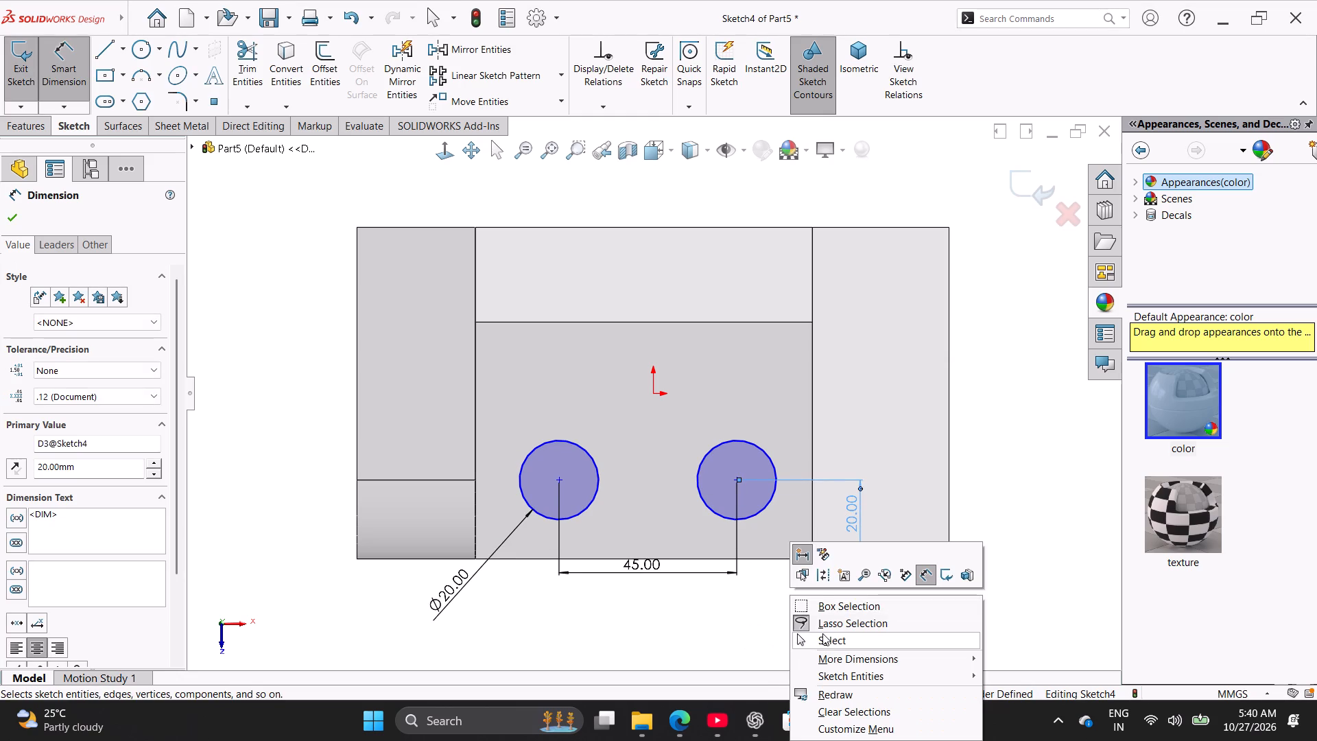
click(822, 633)
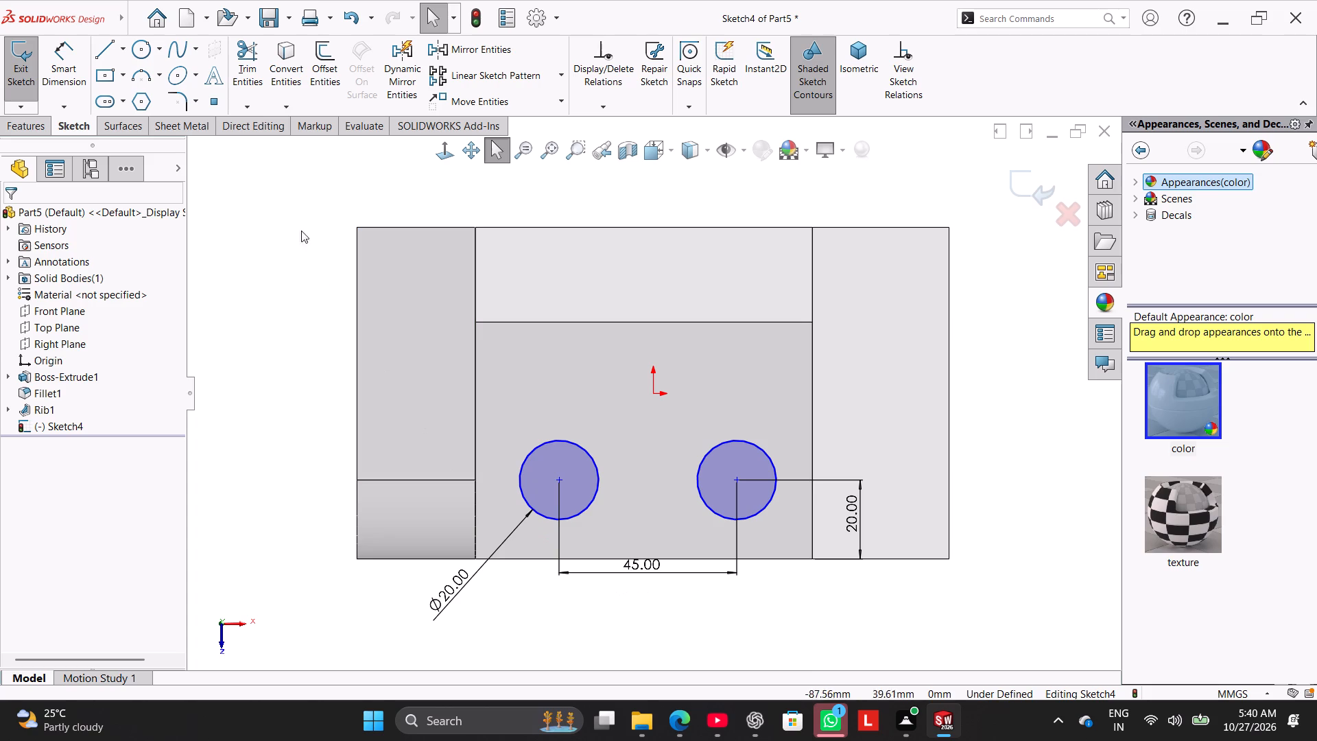
Dimension the centre of the circle nearer the upright to 20 mm from the upright's inner edge.
click(65, 78)
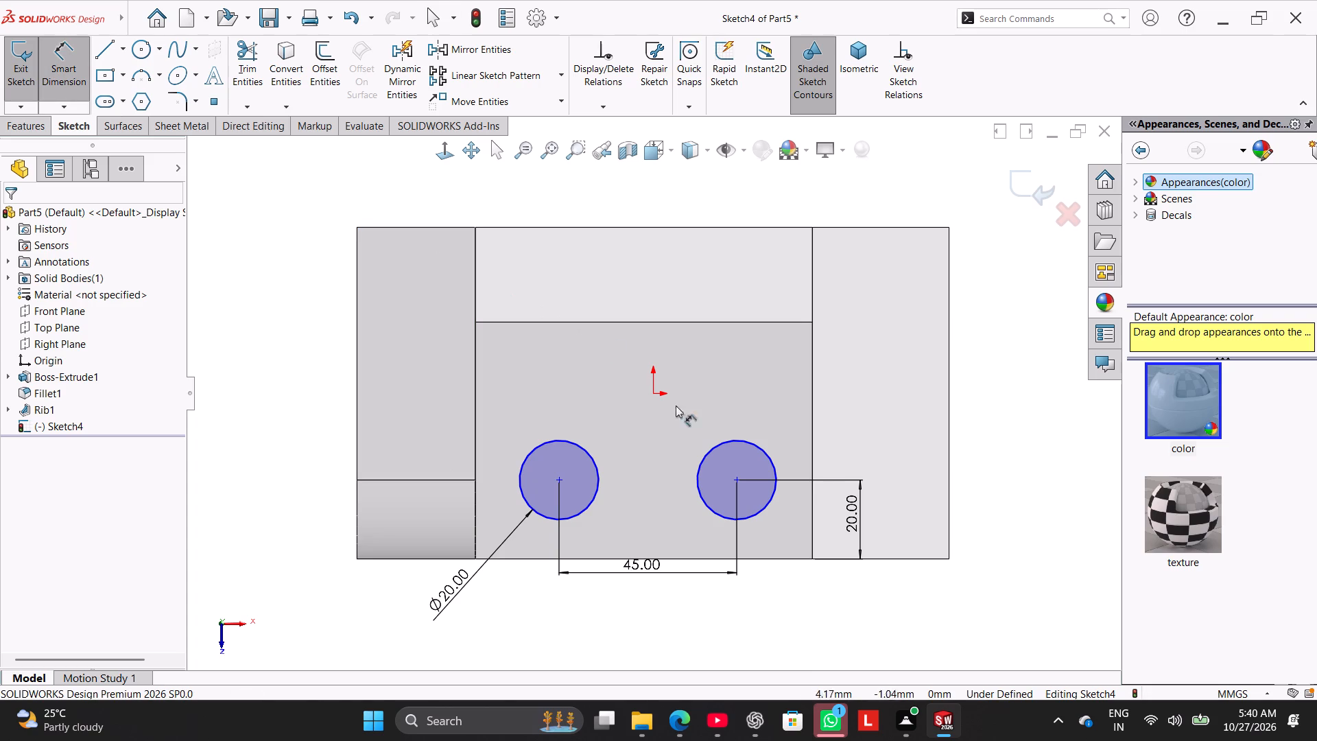
click(475, 431)
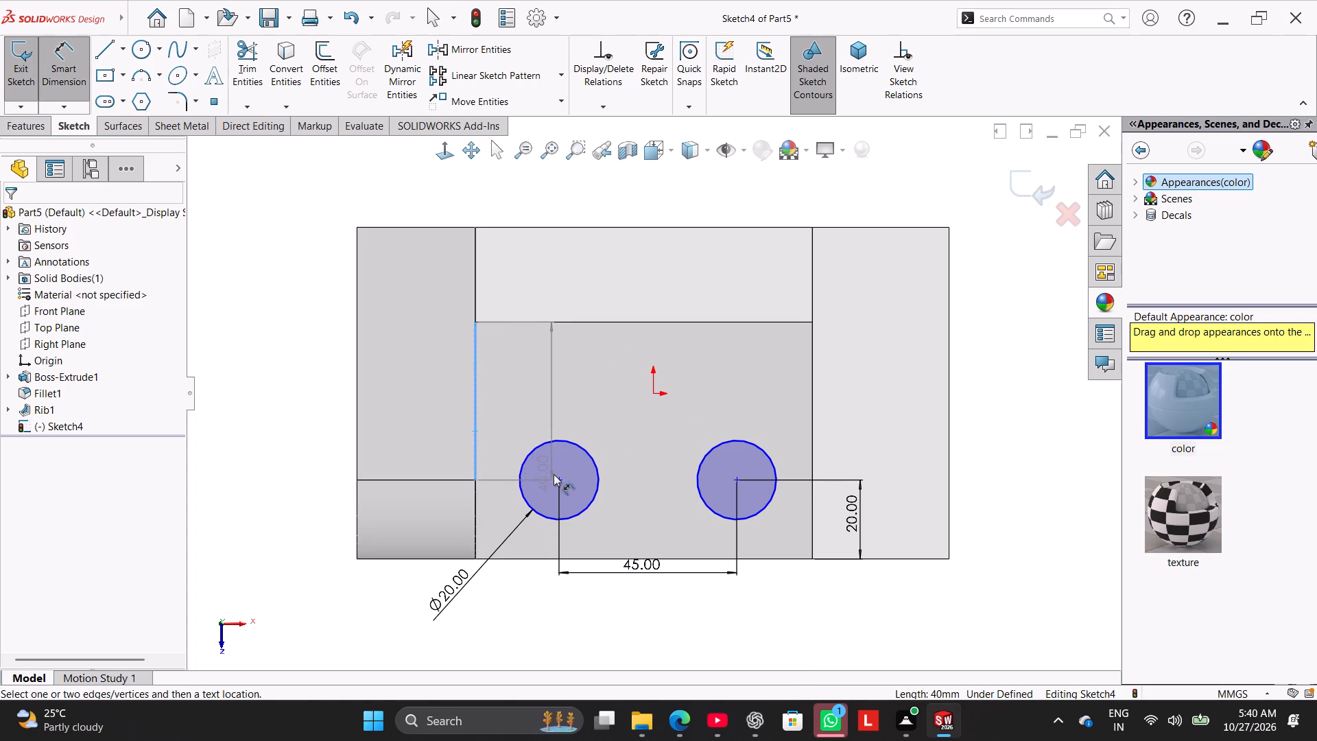
click(556, 478)
click(531, 425)
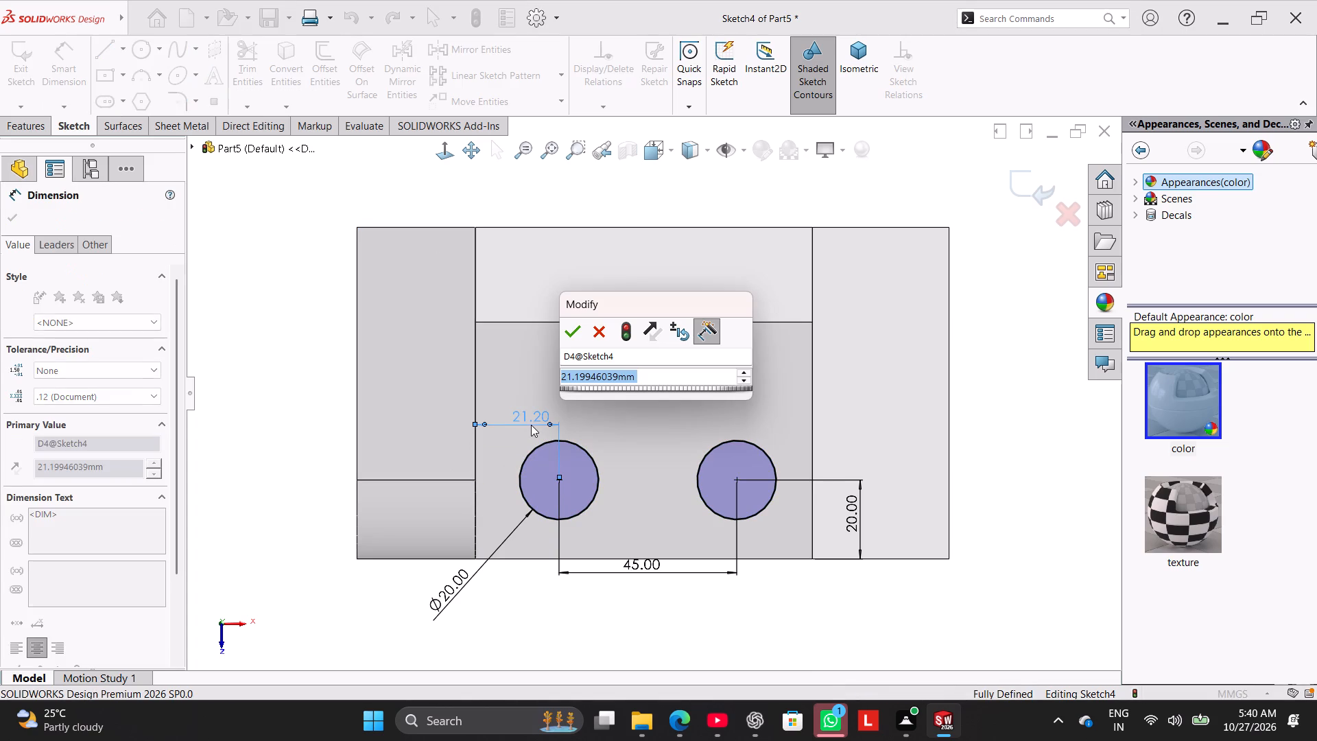
text(20)
key(Return)
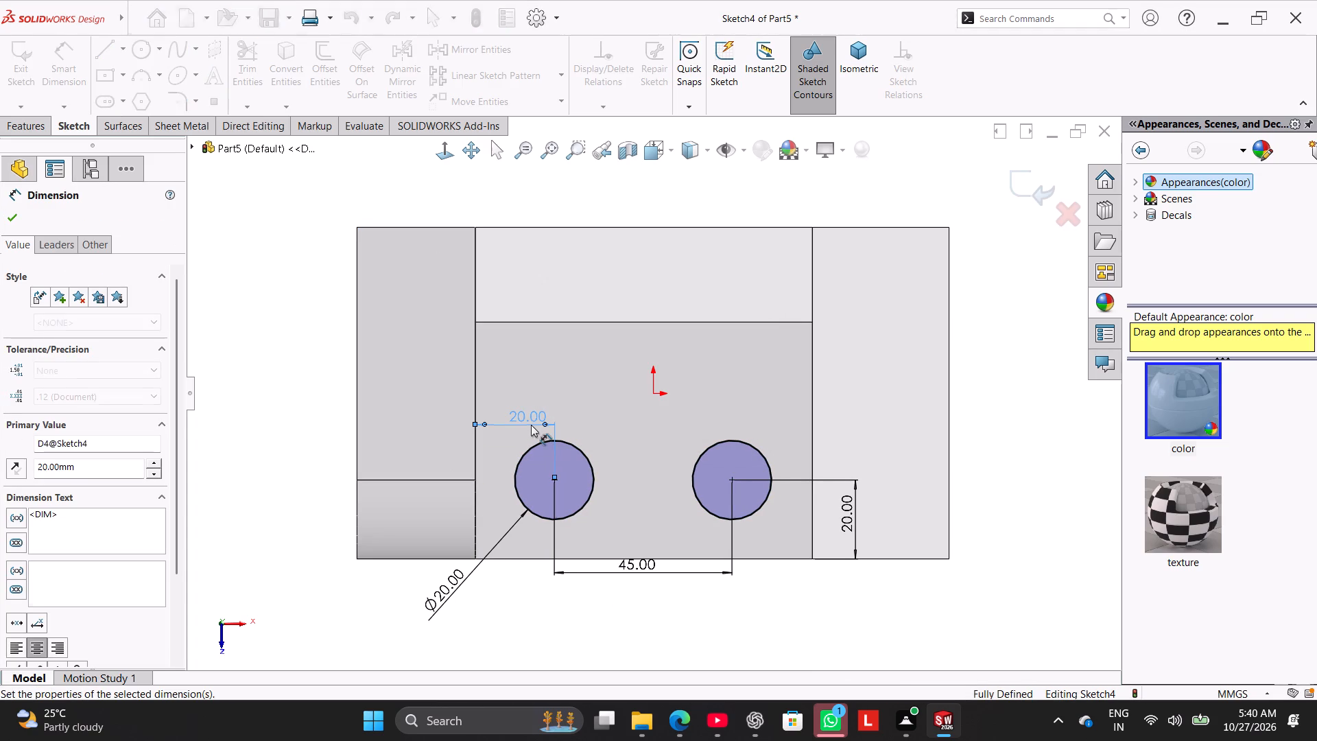
right_click(303, 273)
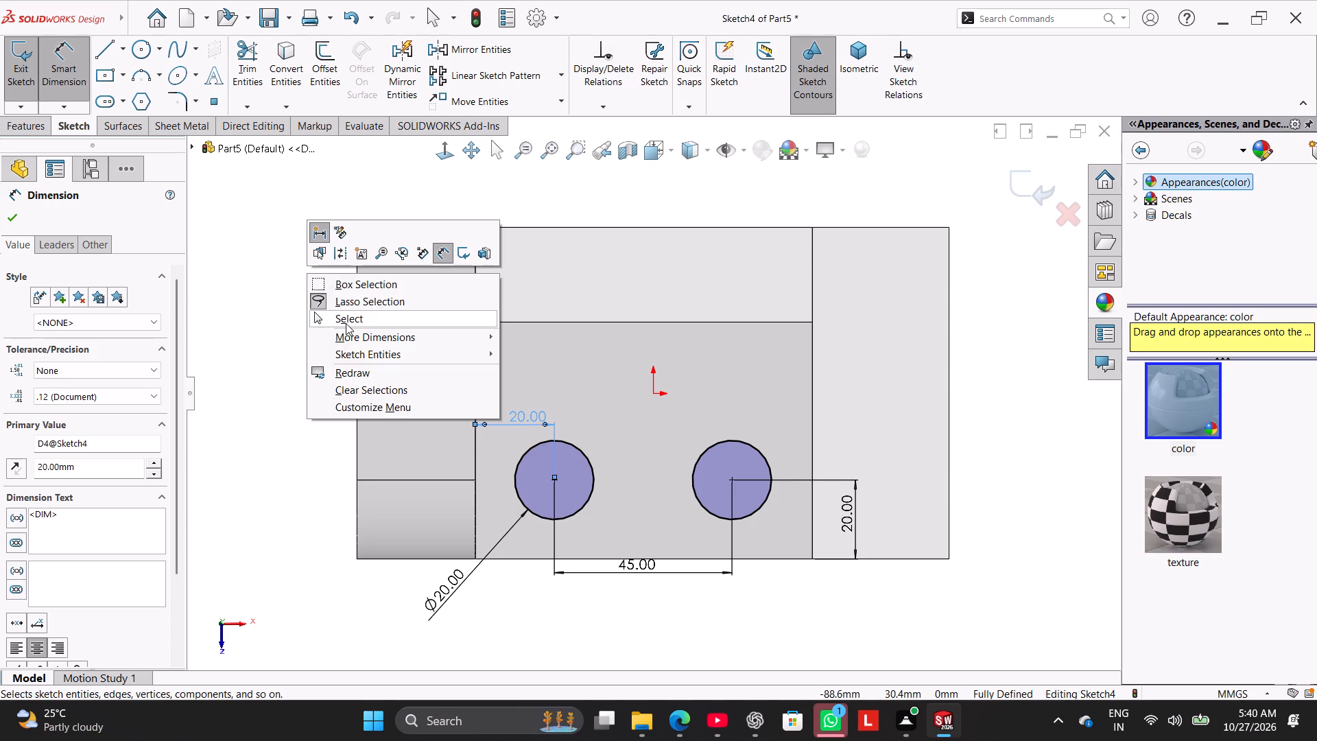
click(344, 319)
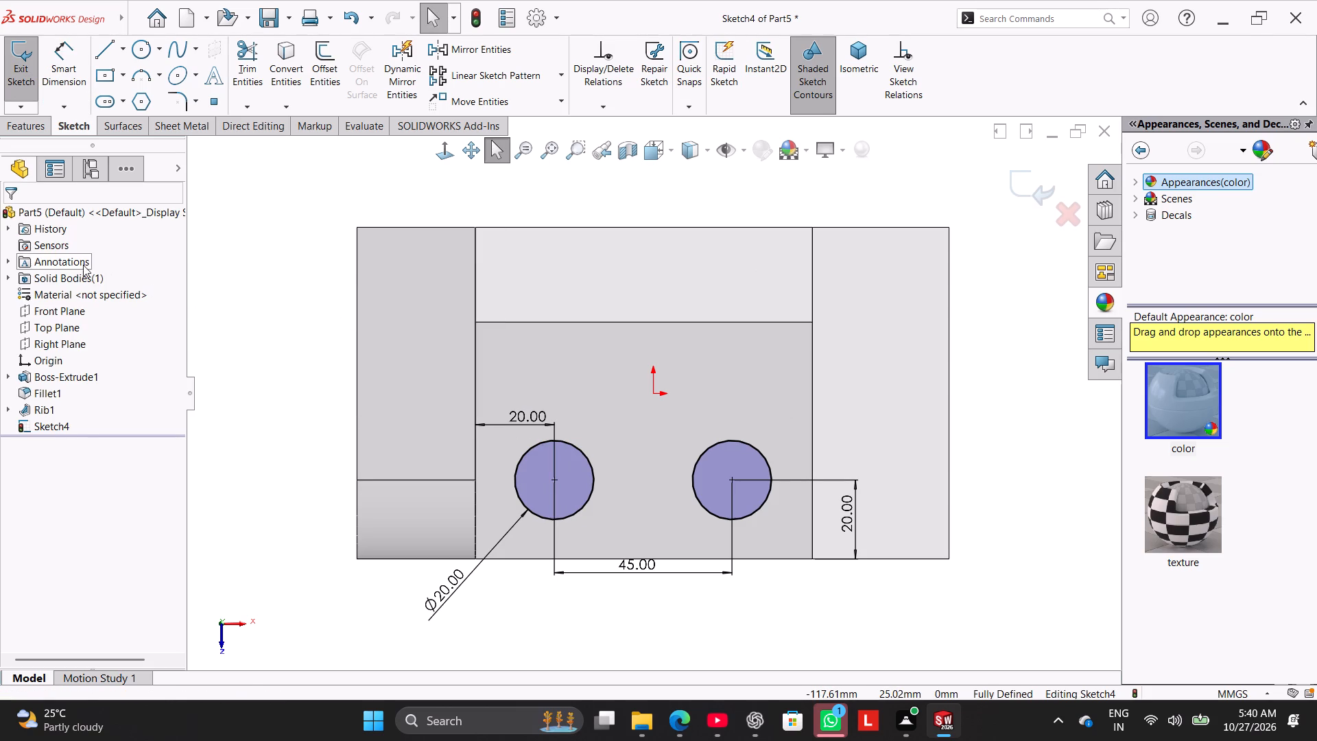
Cut-extrude the two circles through the horizontal leg with the Up To Next end condition.
click(30, 132)
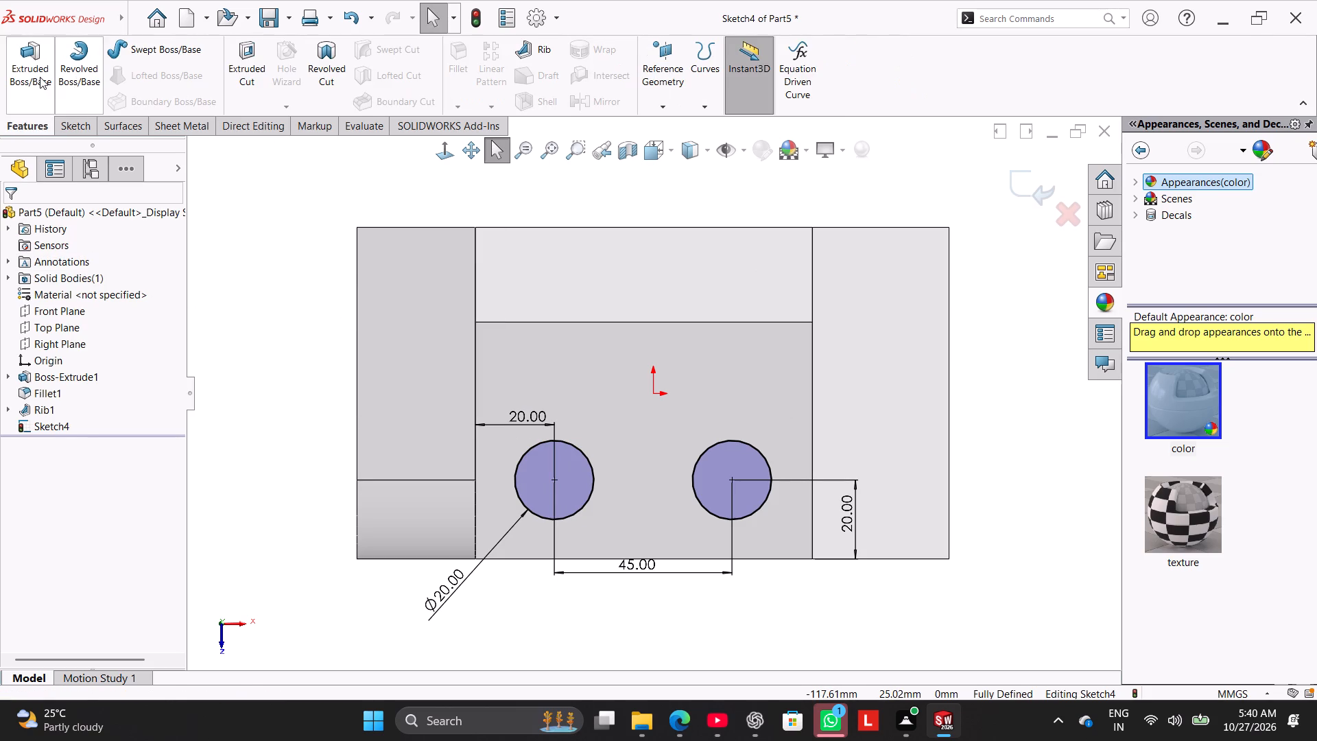
click(237, 57)
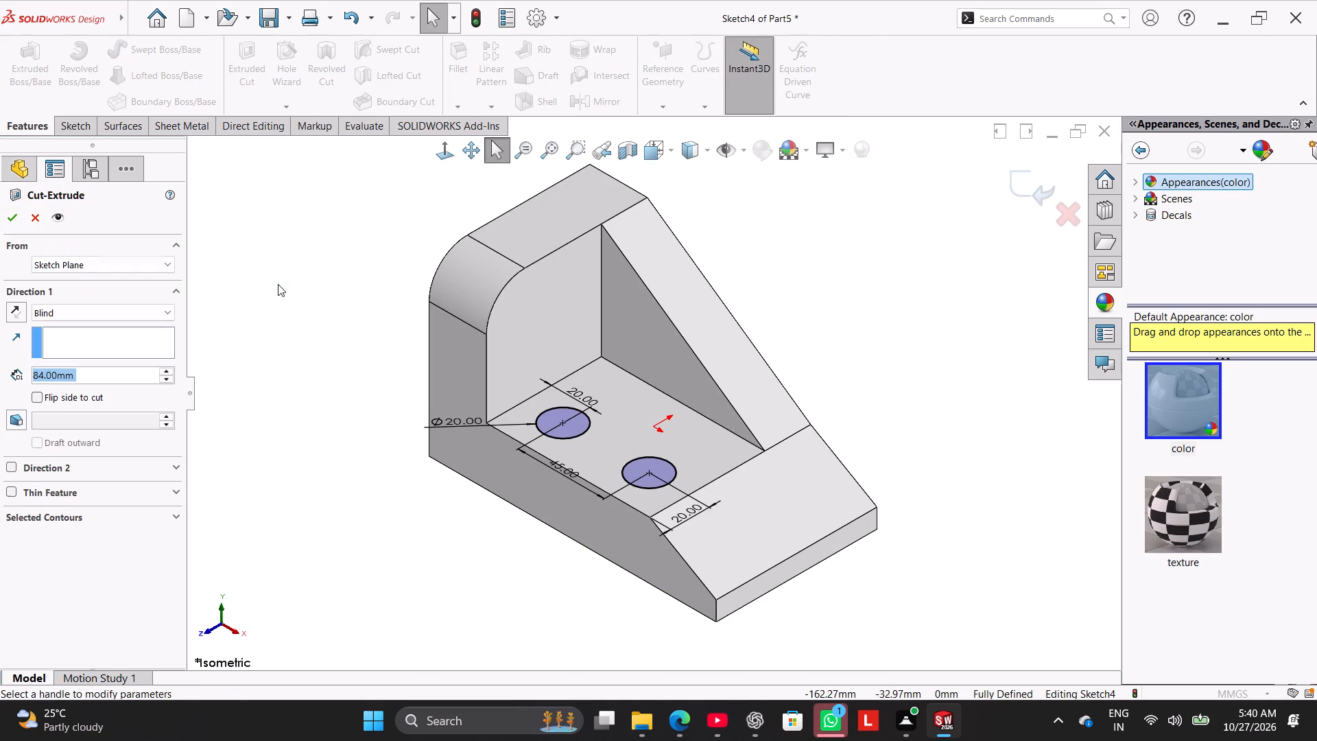
click(56, 314)
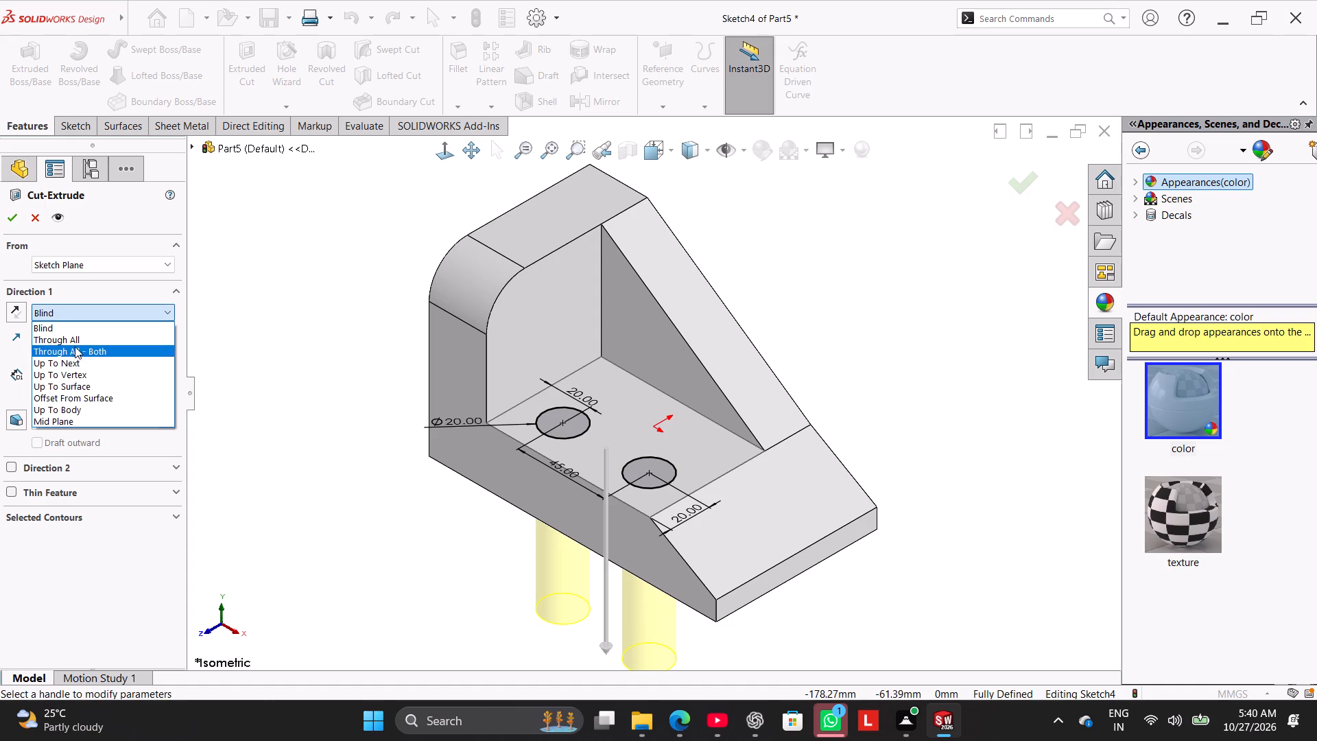
click(82, 359)
click(17, 225)
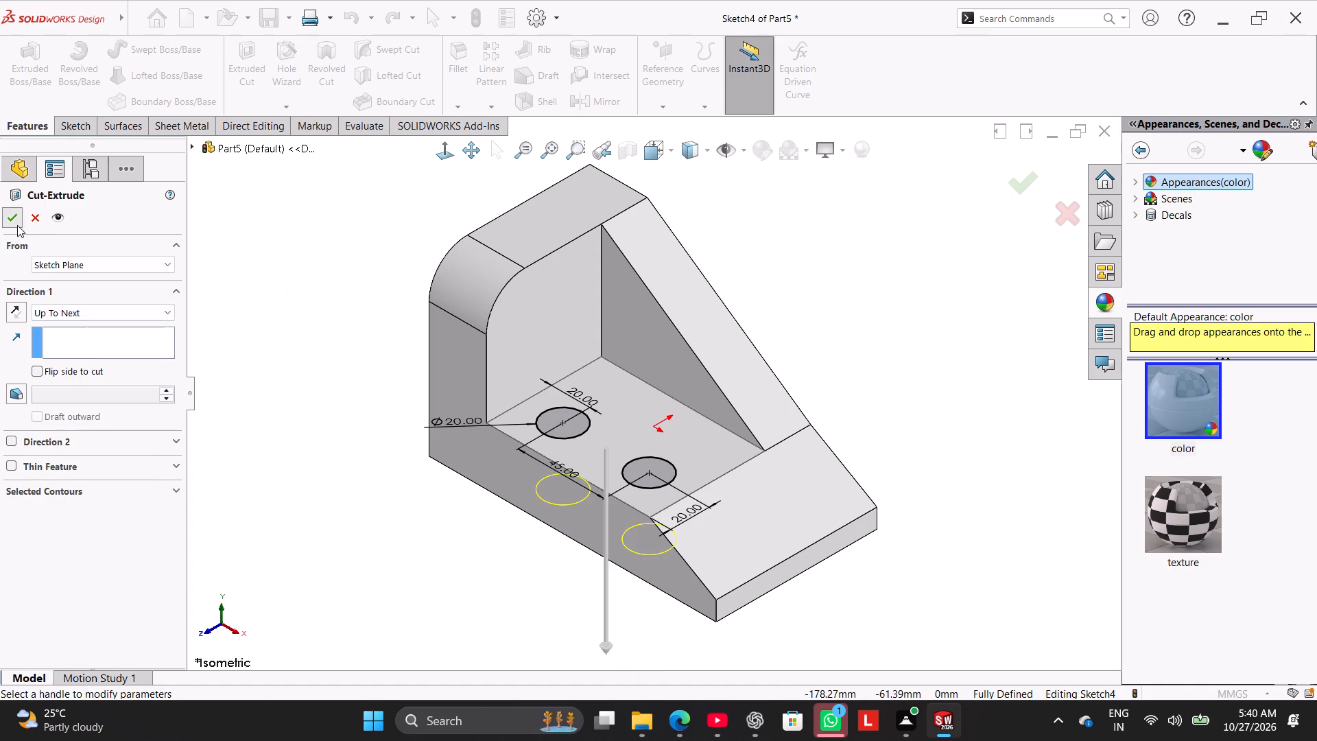
click(281, 381)
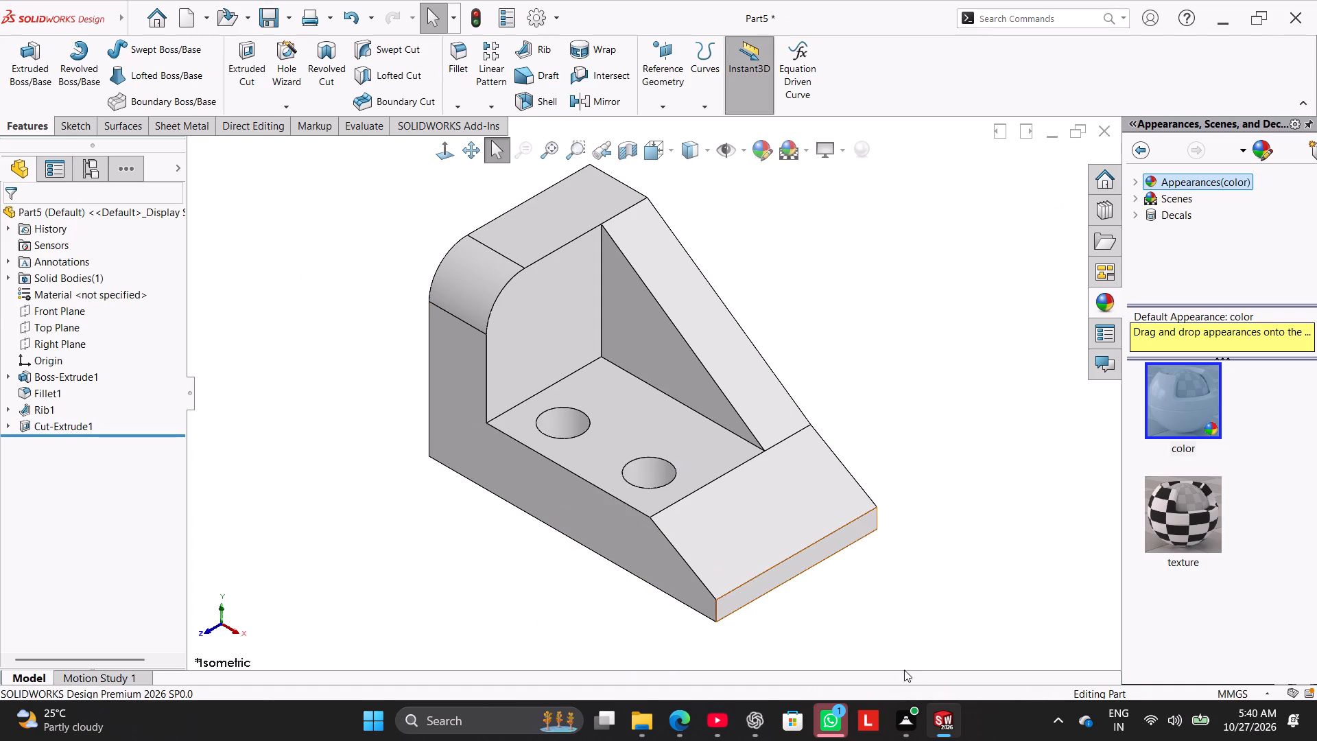
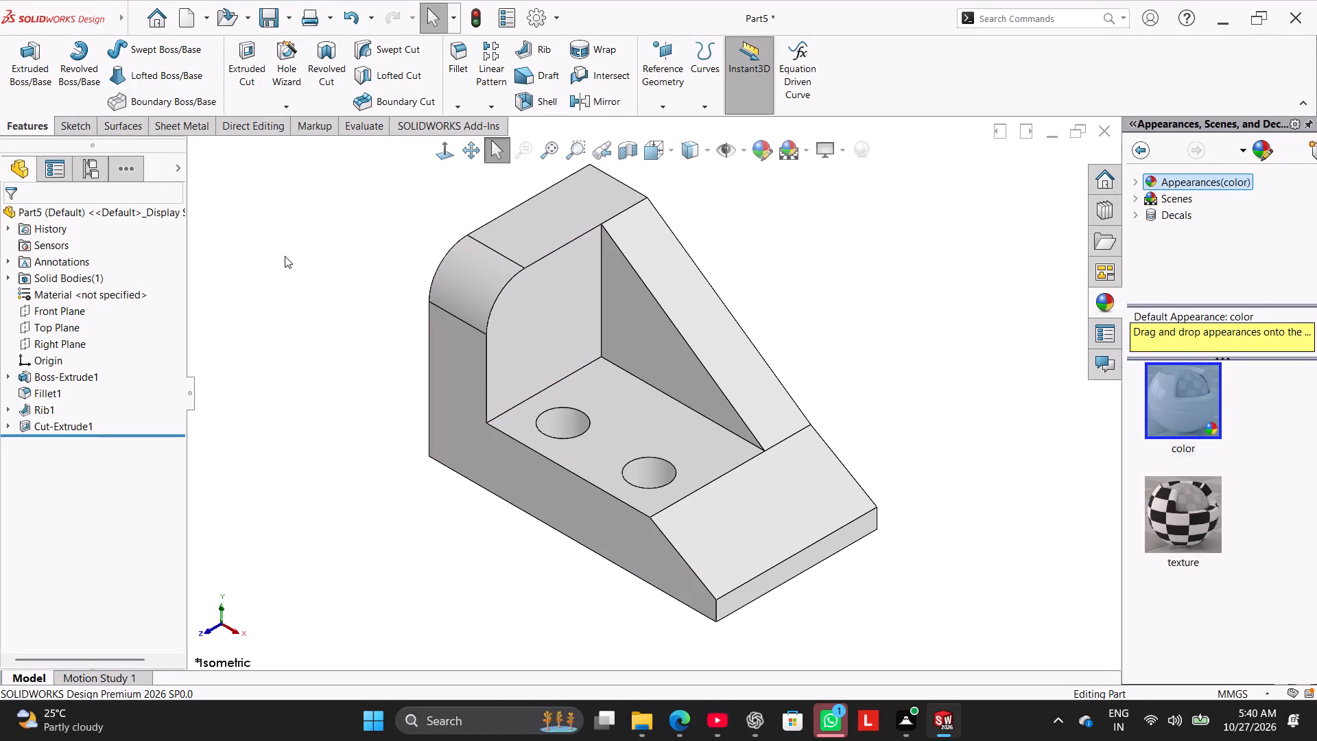
Sketch a circle about 19 mm in diameter on the upright's inner face, centred on the rounded corner's arc centre.
click(247, 61)
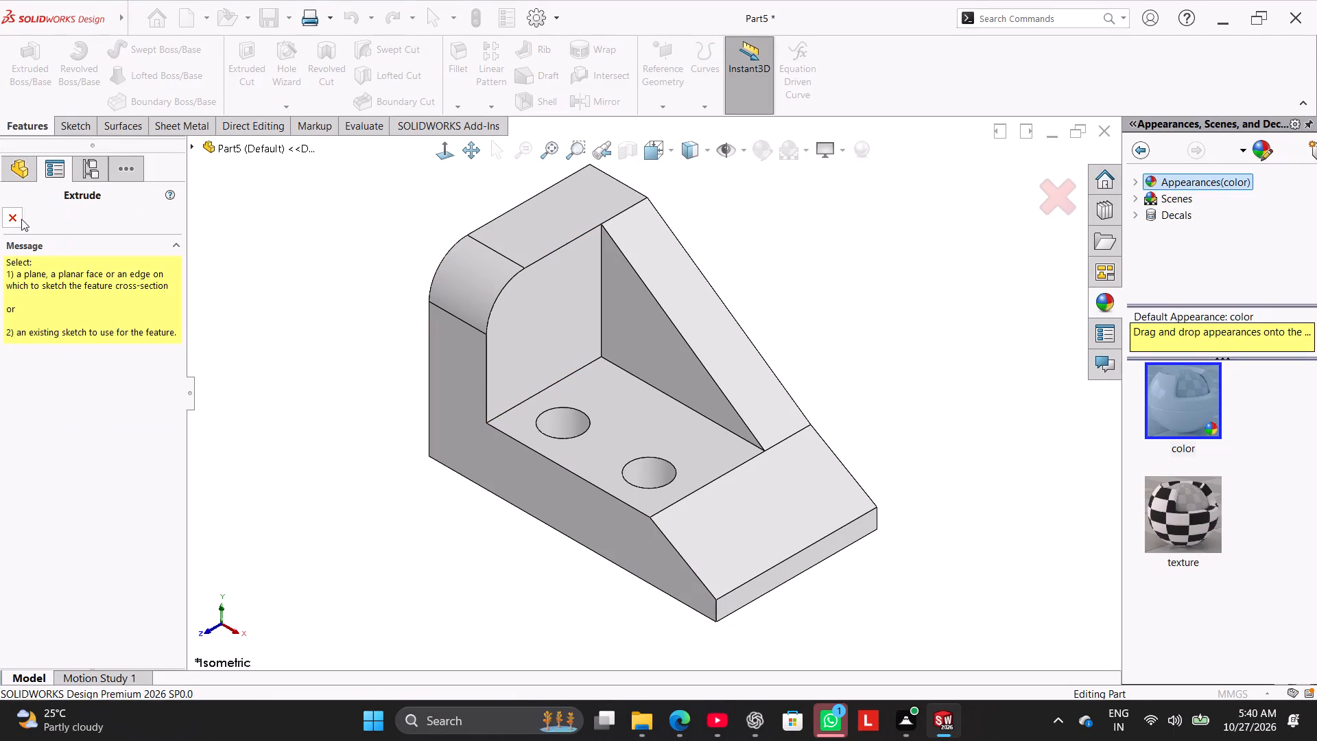
click(19, 217)
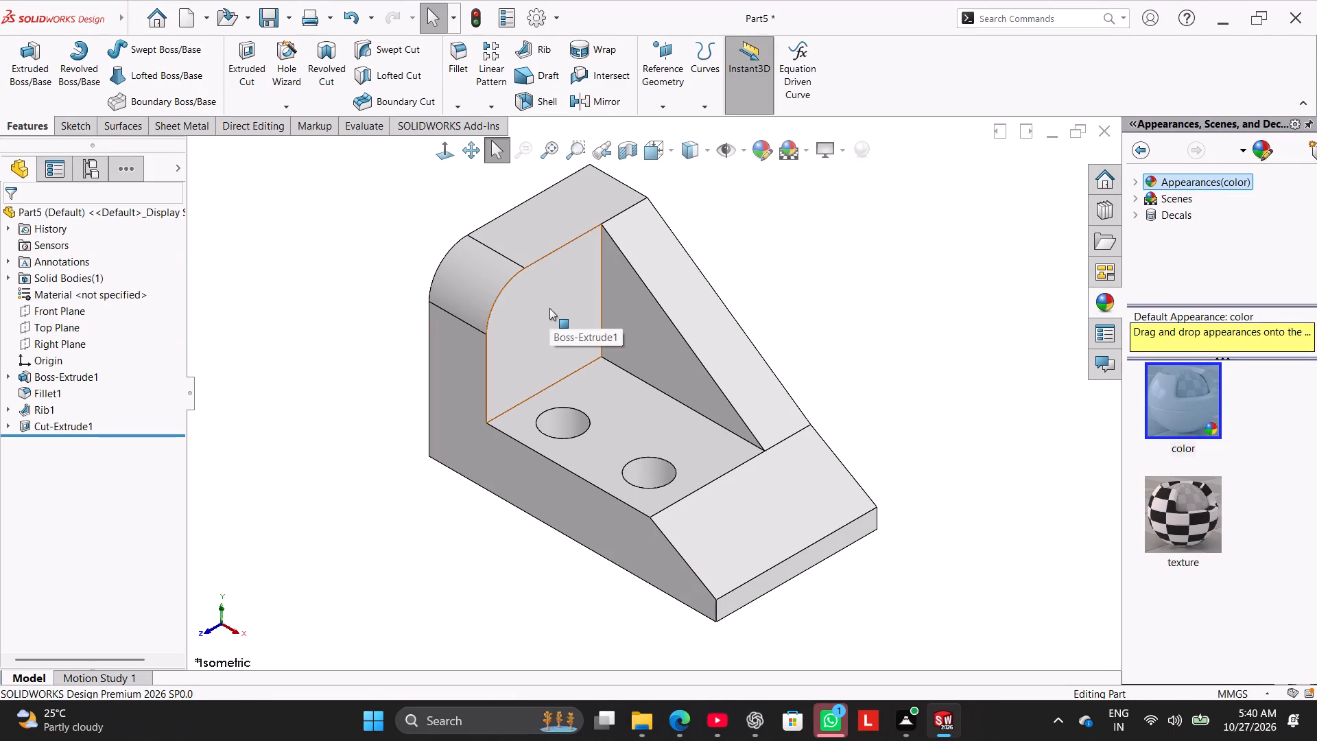
right_click(549, 308)
click(582, 292)
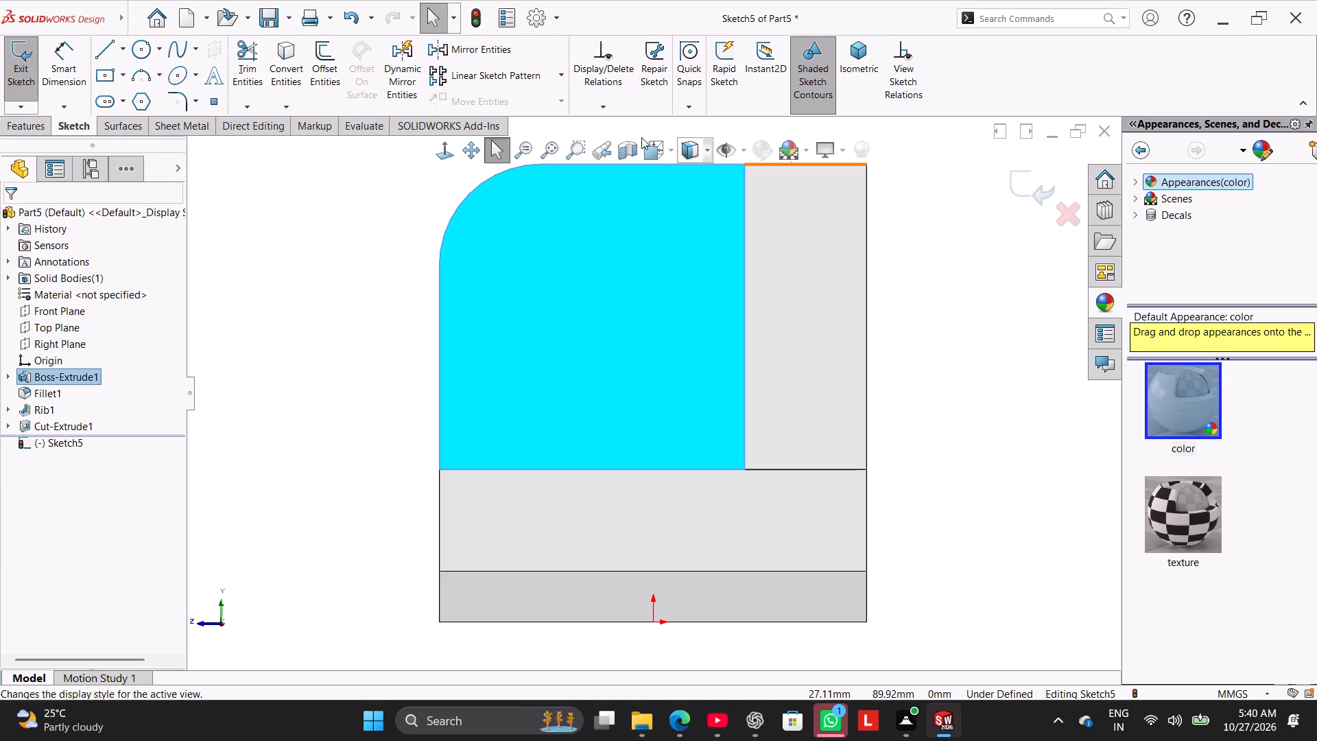
click(144, 51)
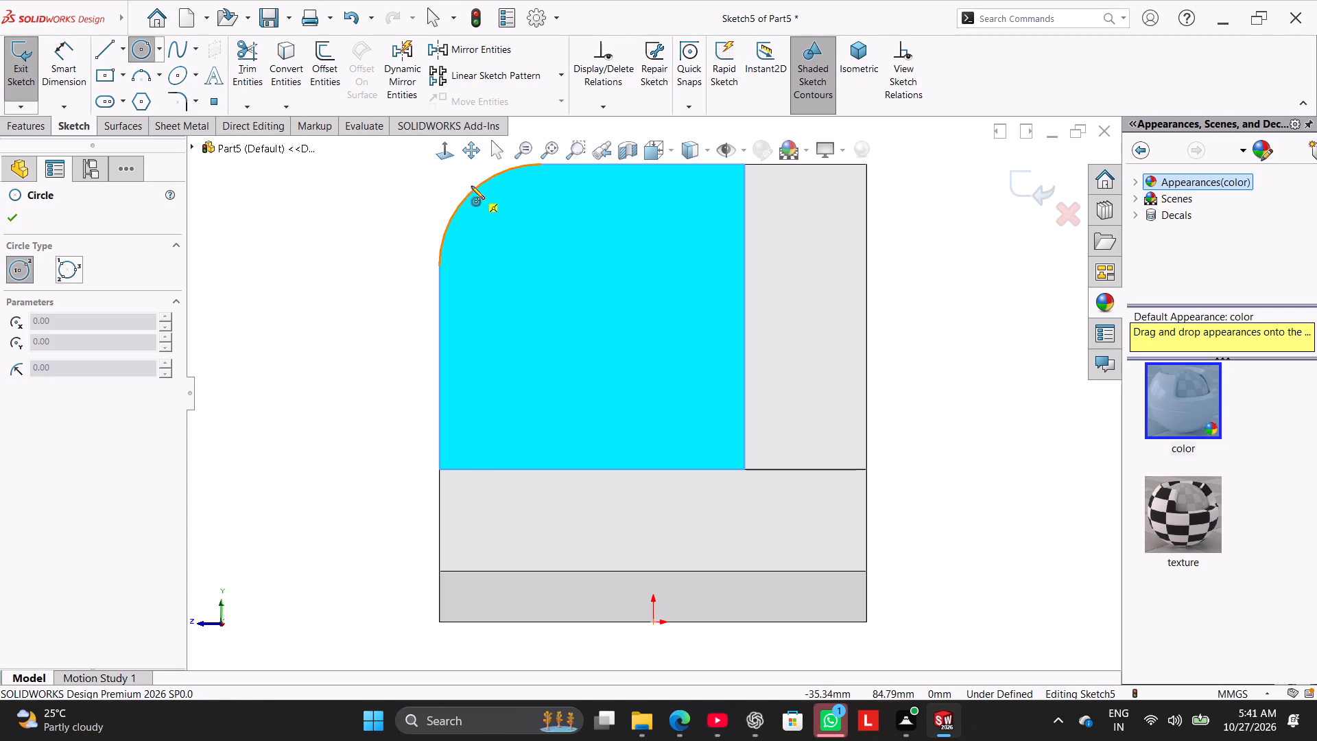
click(540, 265)
click(556, 311)
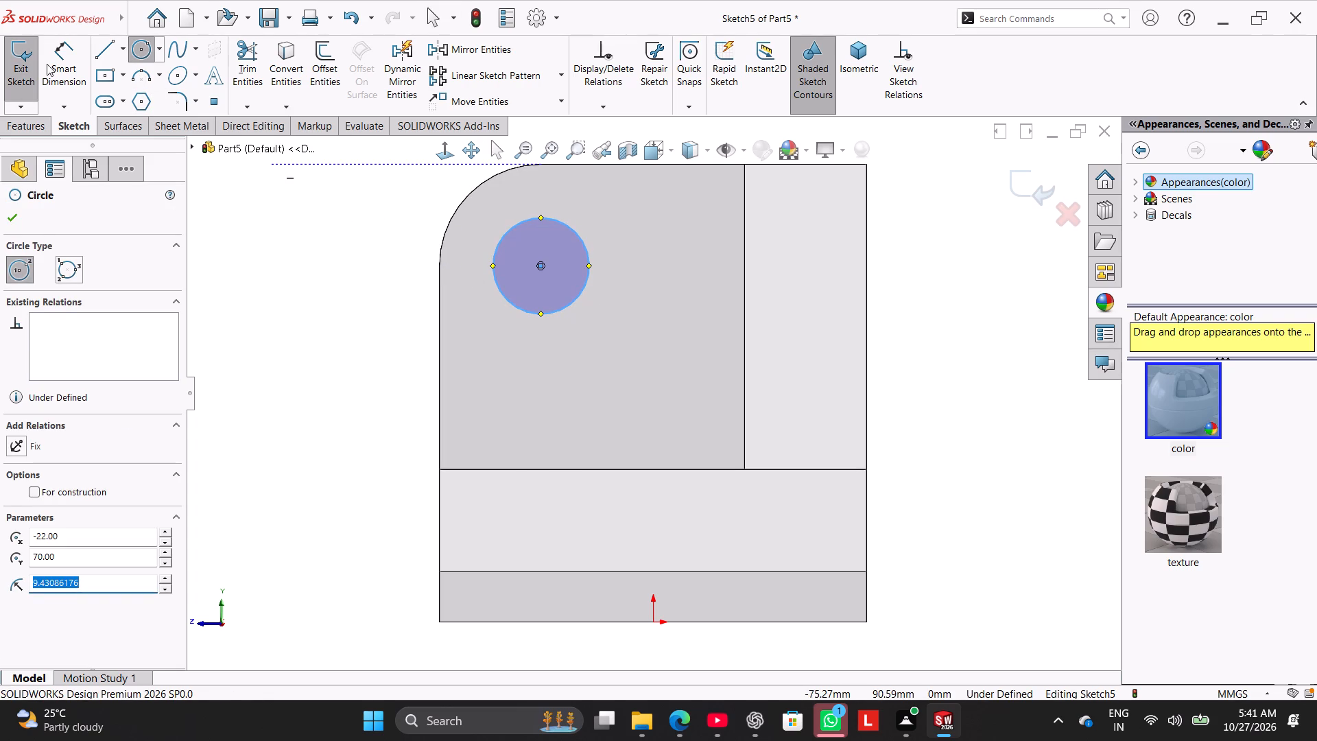
Dimension the circle's diameter to 20 mm.
click(53, 66)
click(500, 294)
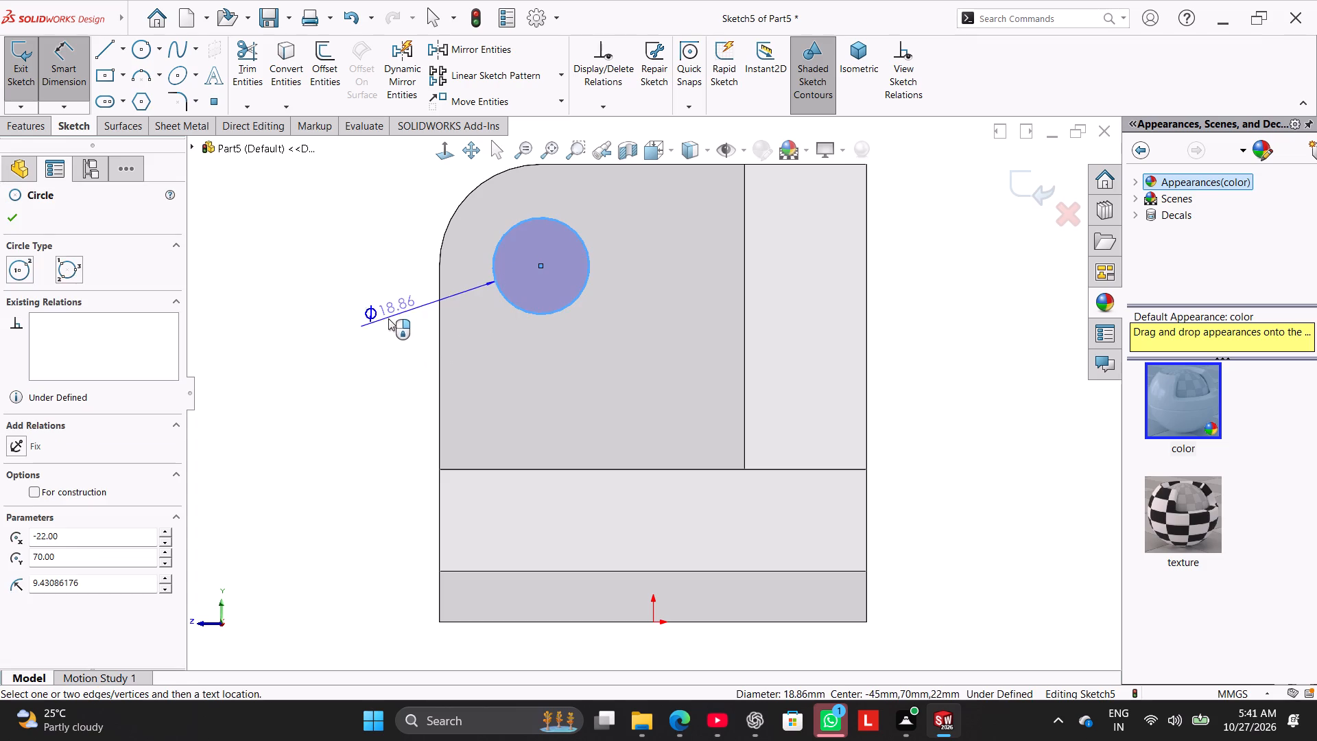
click(381, 325)
text(20)
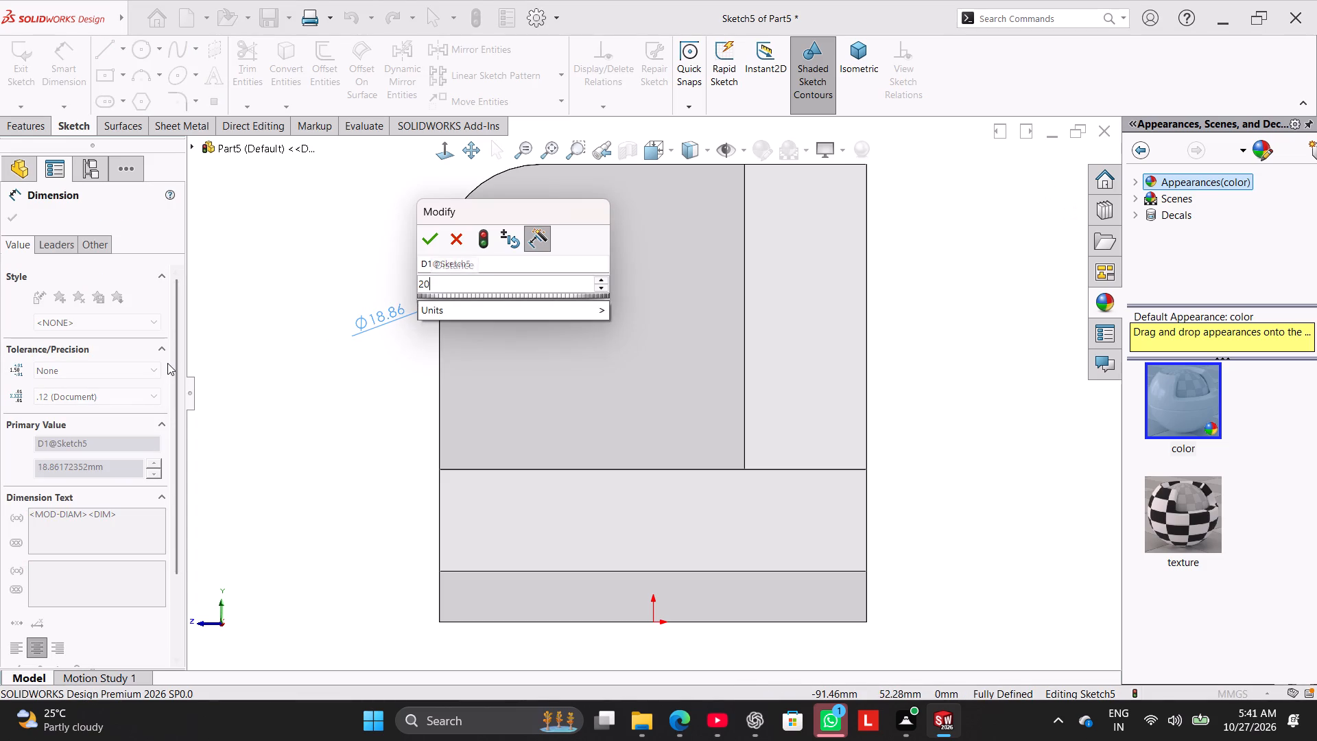
key(Return)
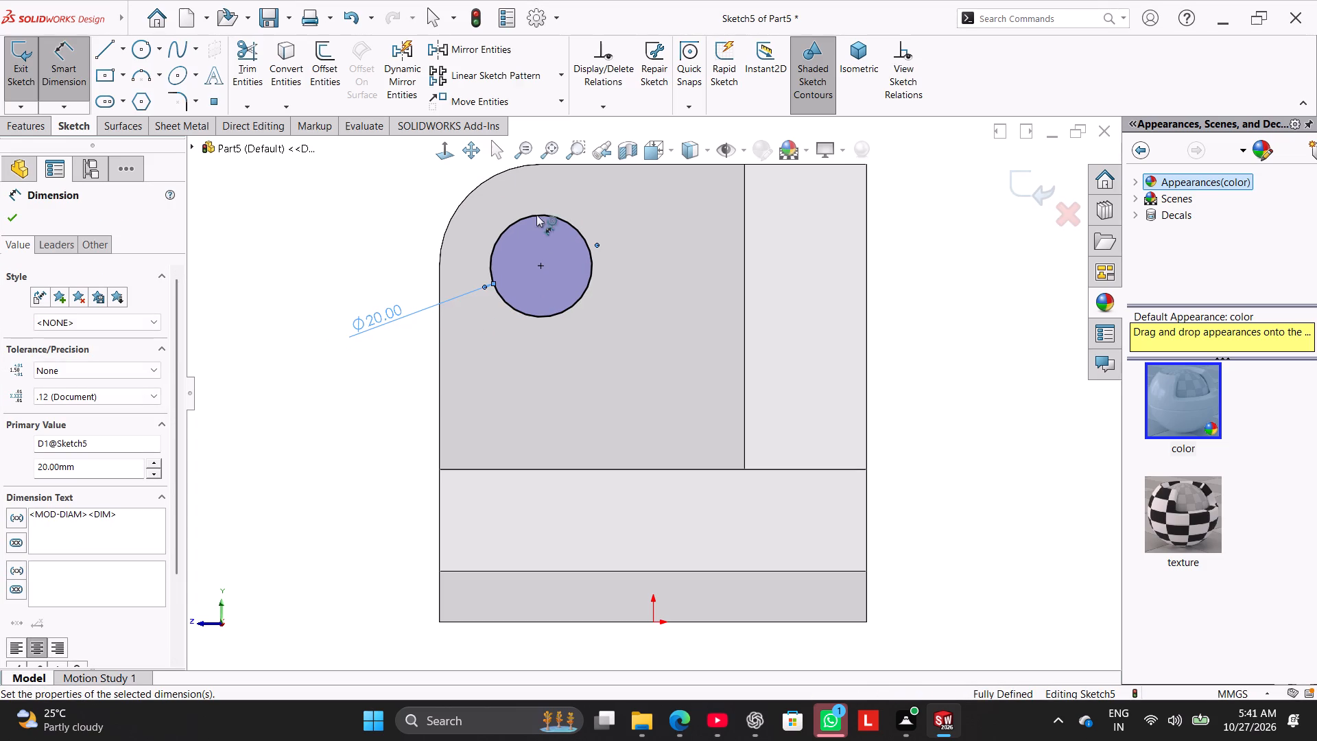
Check the distances from the circle's centre to the upright's outer side edge and top edge without placing dimensions.
click(542, 263)
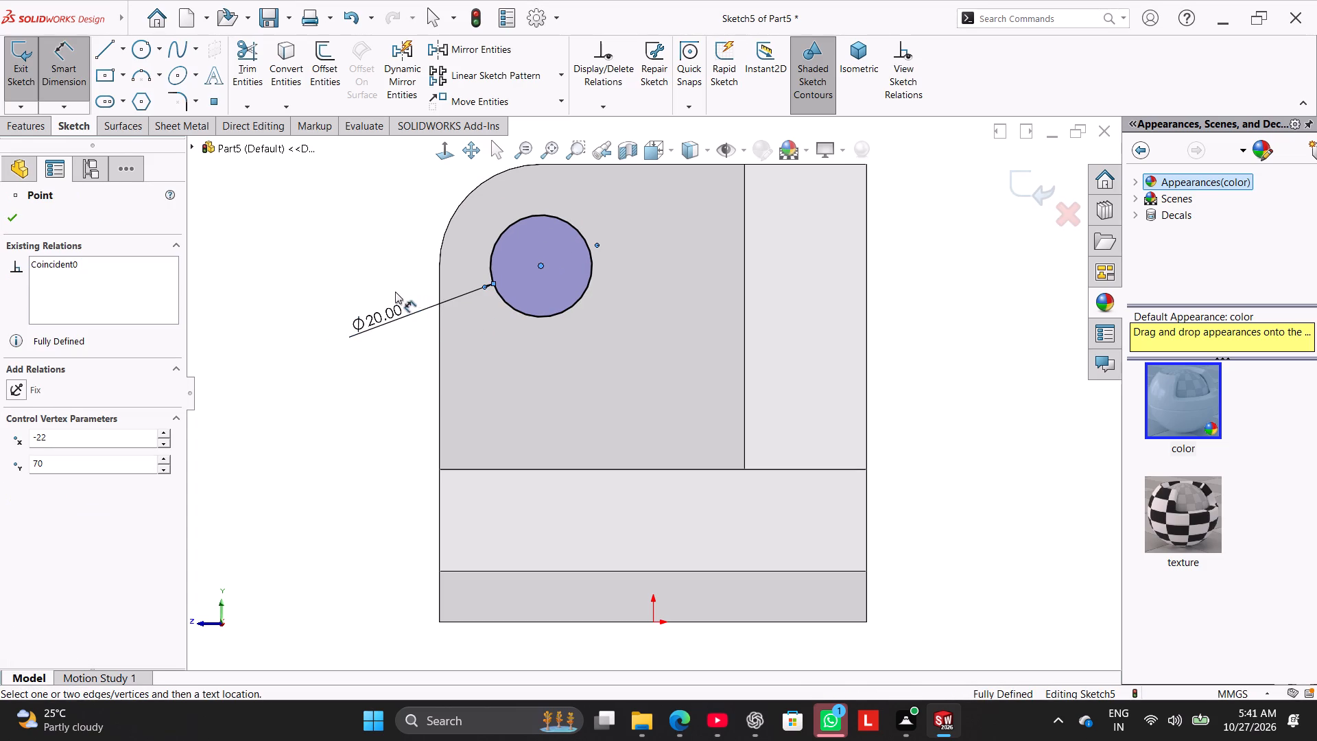
click(439, 292)
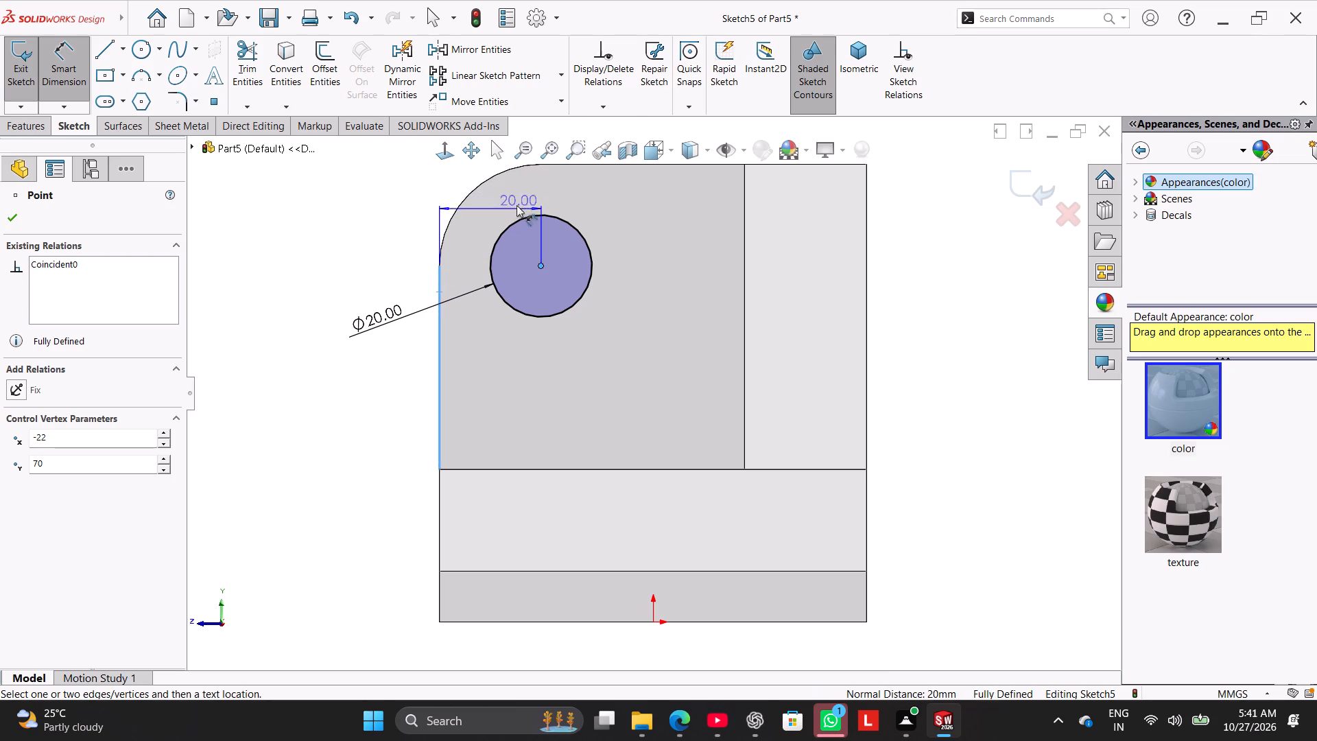
click(67, 59)
click(76, 62)
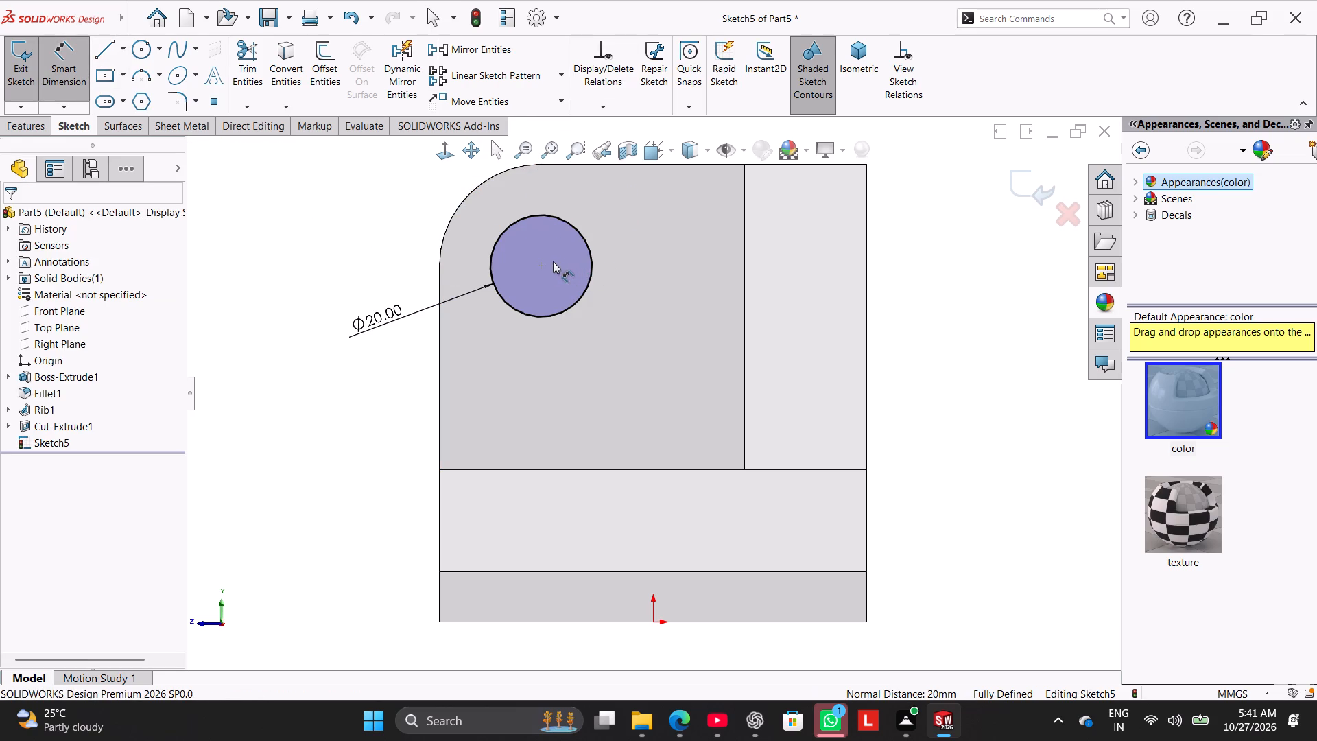
click(540, 264)
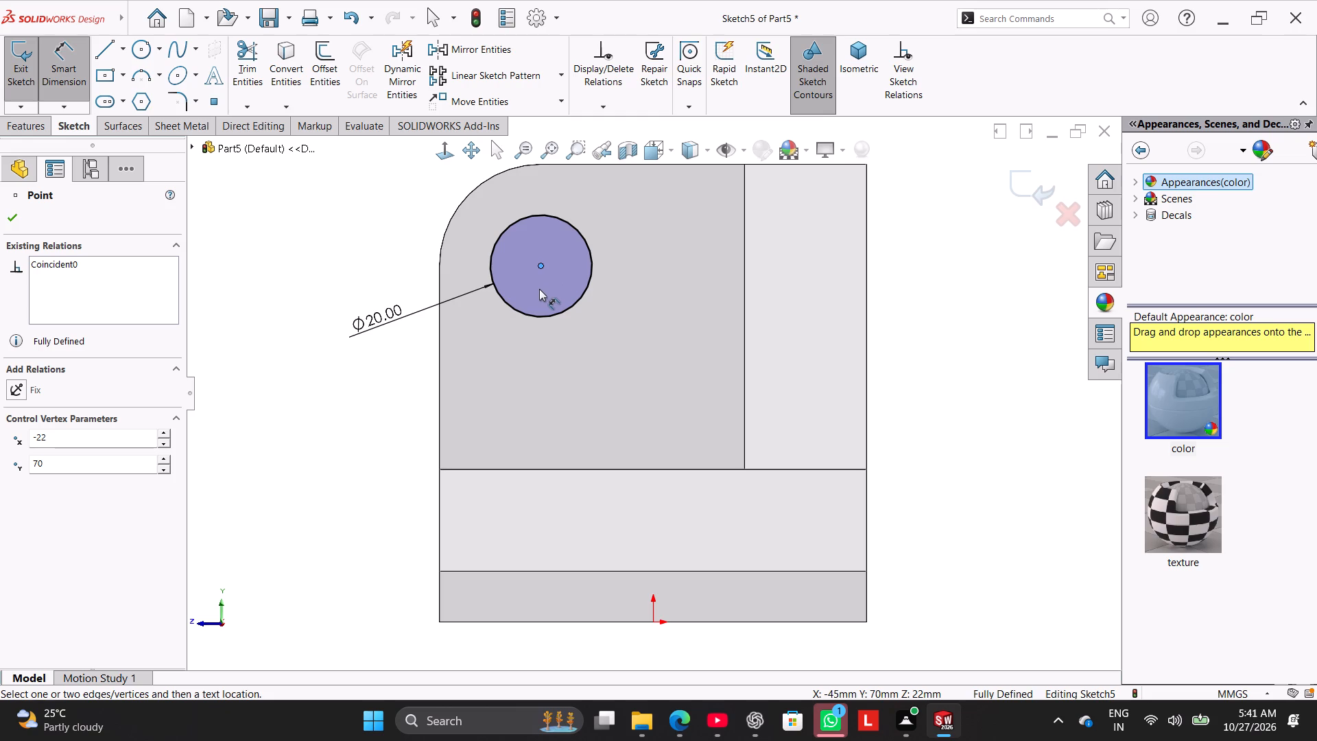
click(616, 163)
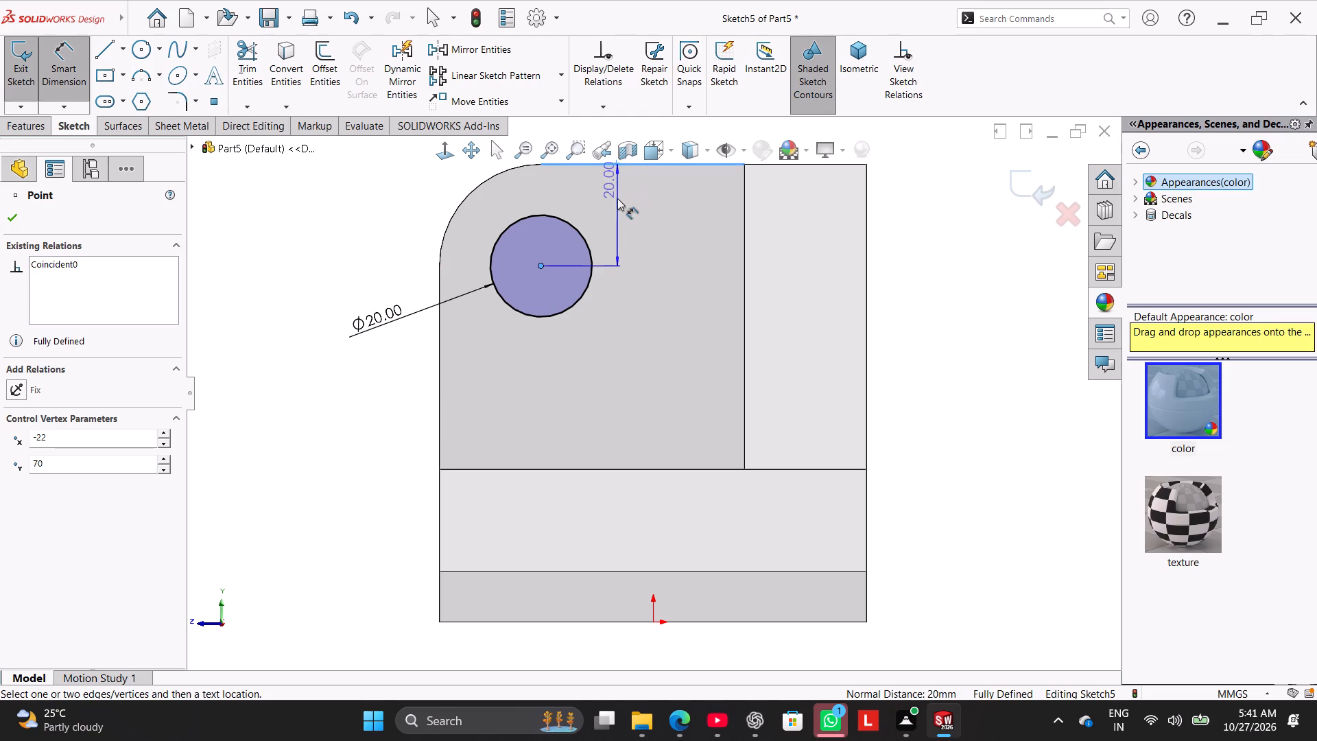
click(84, 58)
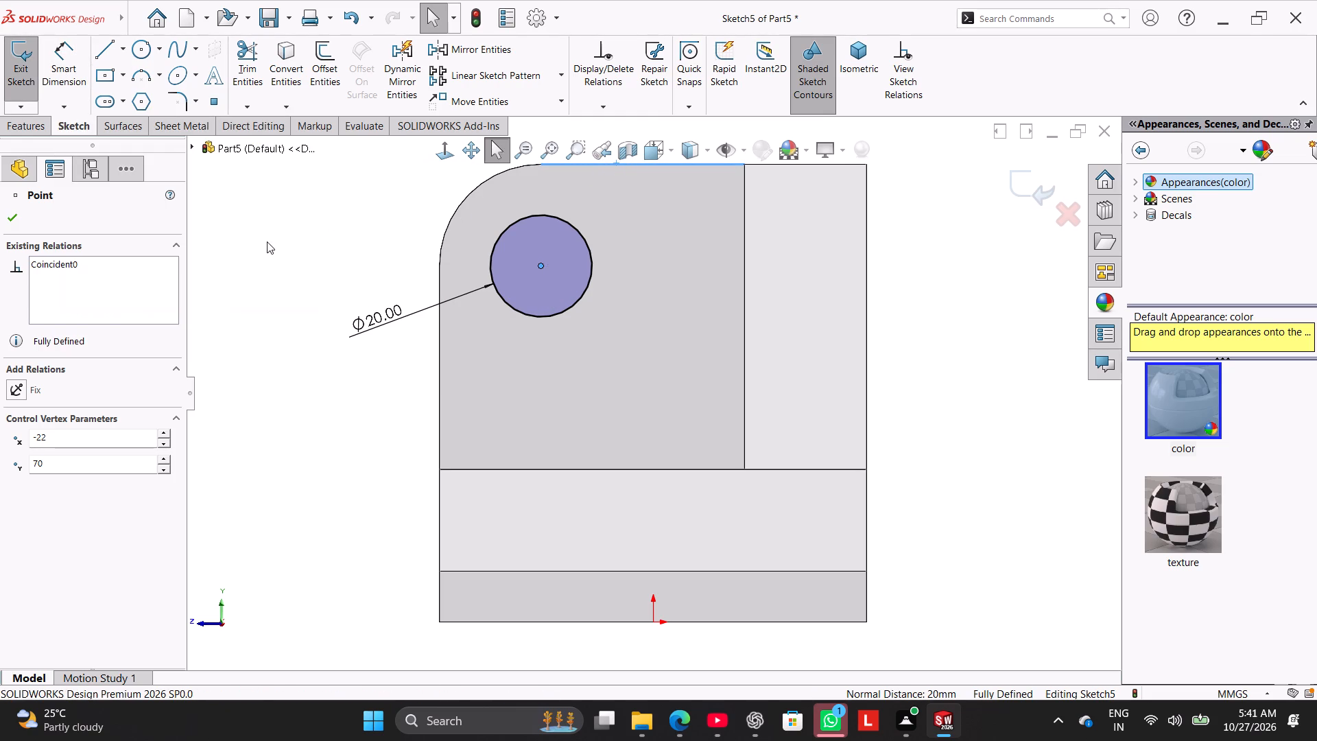
click(267, 242)
Cut-extrude the circle through the upright with the Up To Next end condition.
click(42, 131)
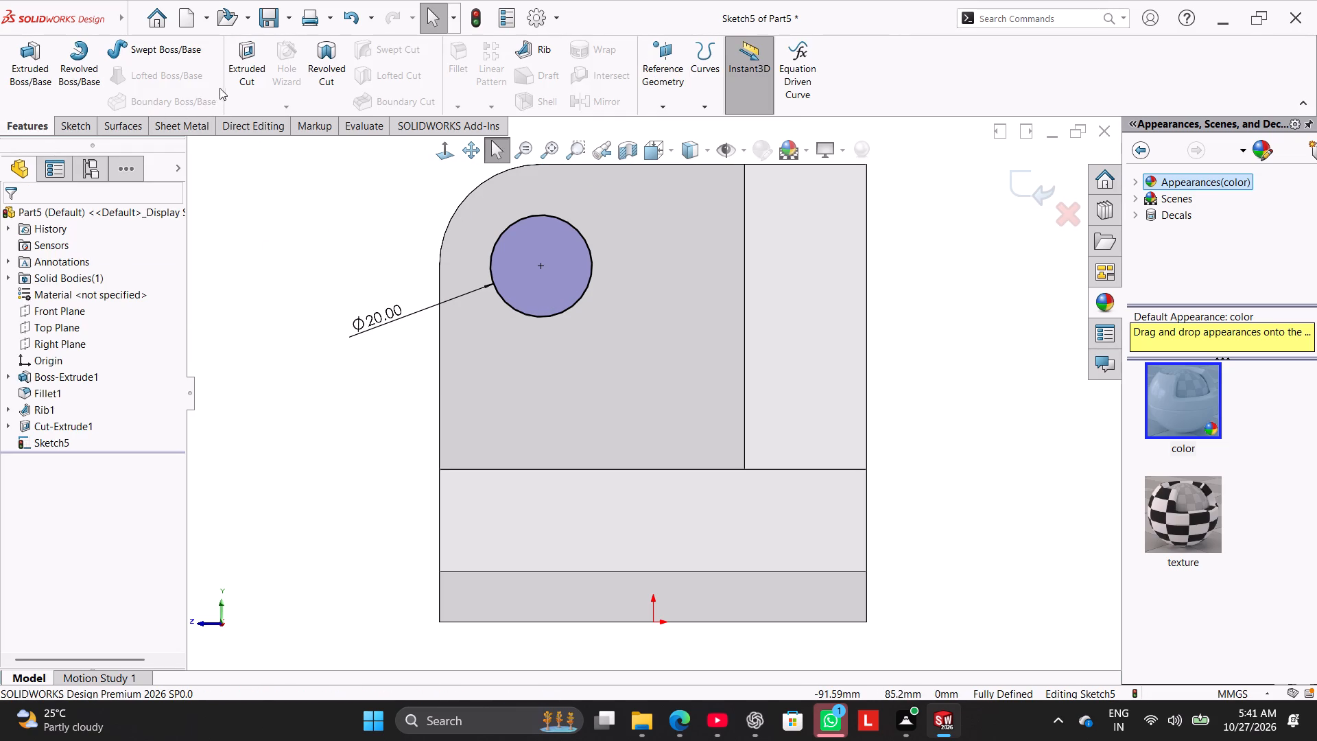
click(260, 69)
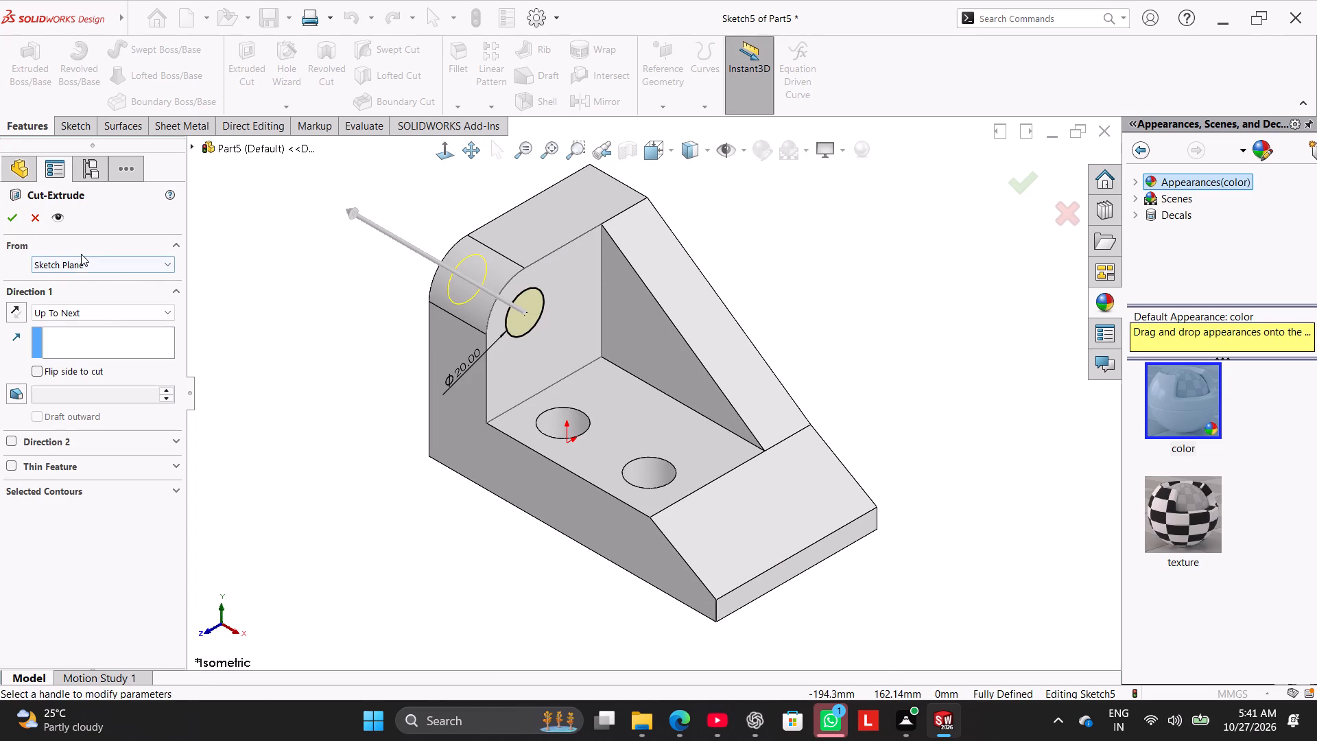
click(95, 313)
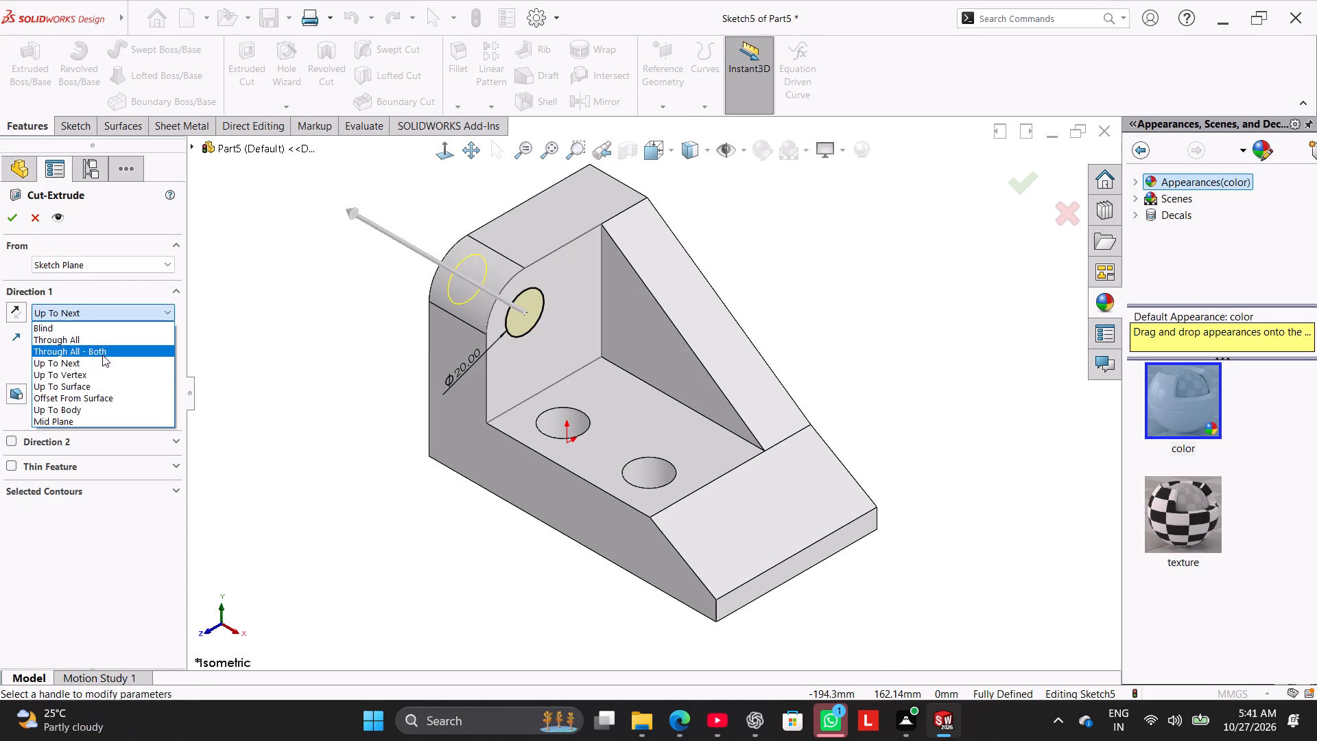
click(102, 361)
click(14, 217)
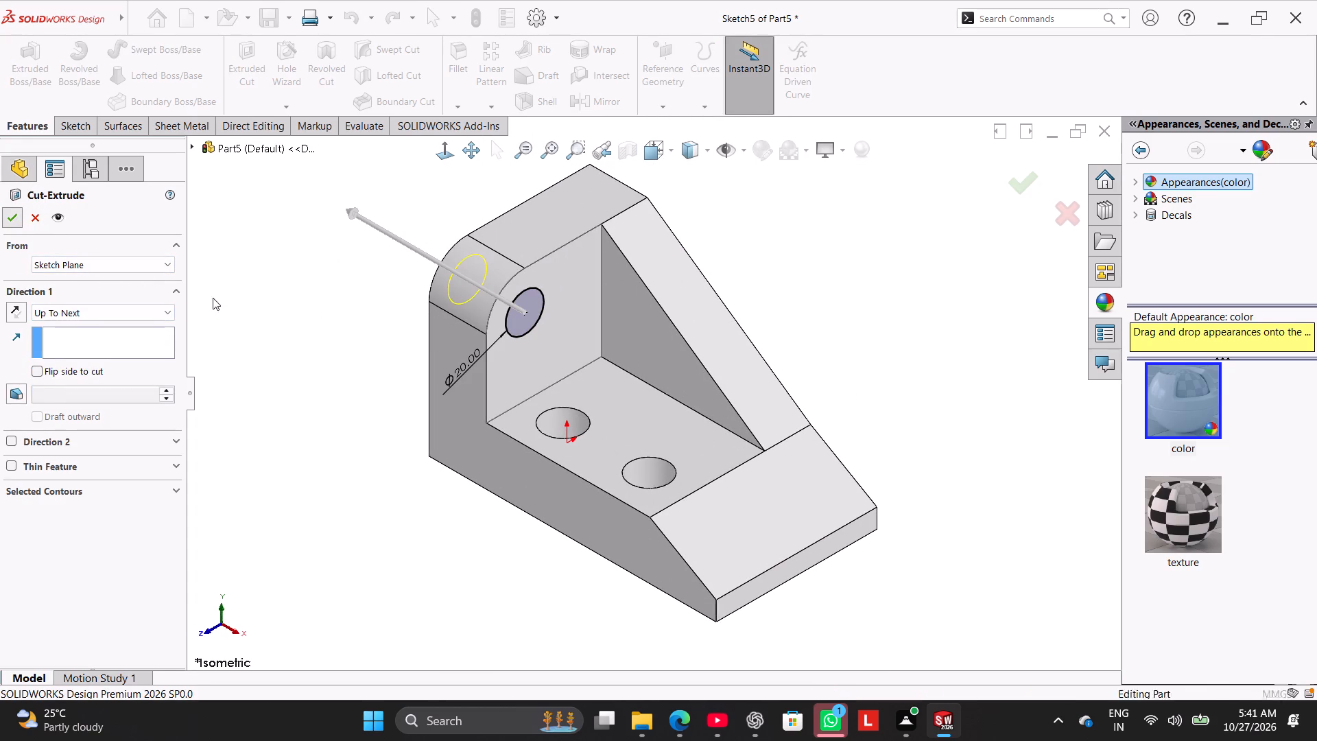
drag(283, 378, 289, 395)
right_drag(313, 498, 412, 366)
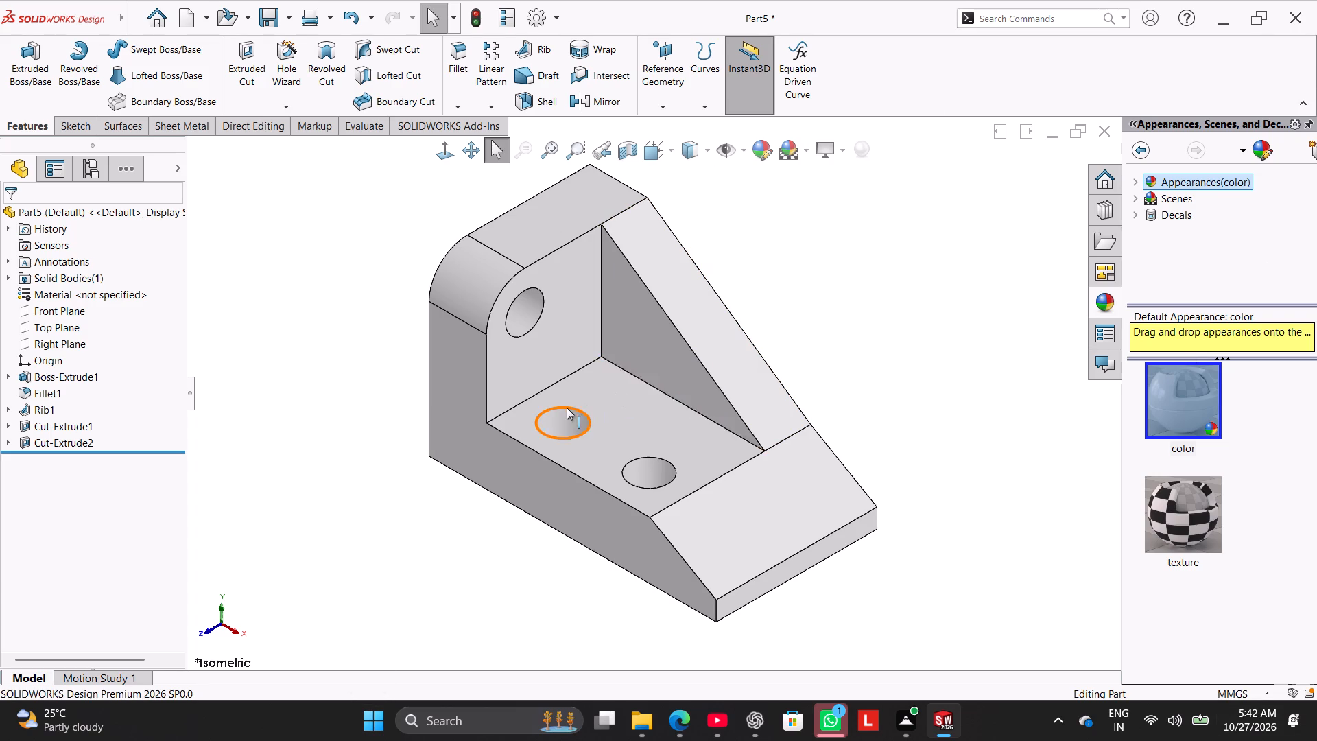
Edit the rib's sketch, show its relations and delete the coincident relation at the sloped line's upper endpoint.
right_click(51, 414)
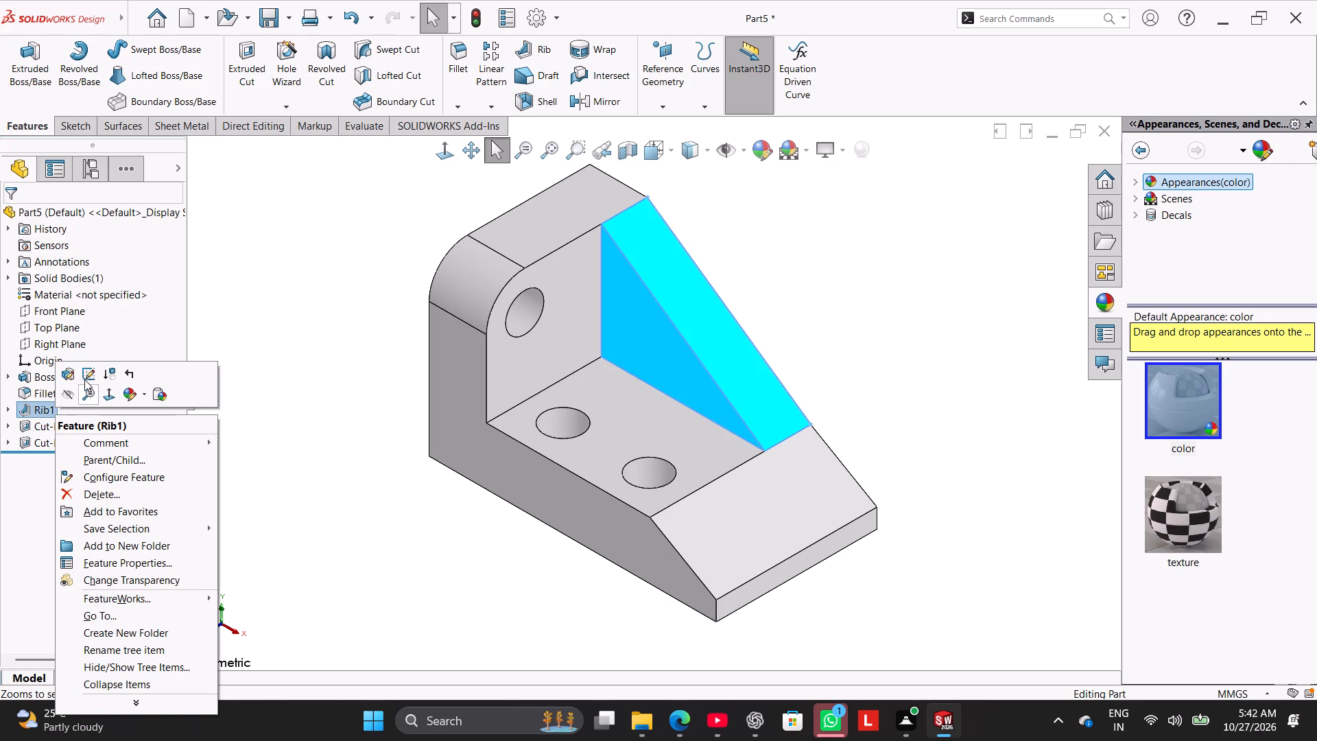
click(84, 379)
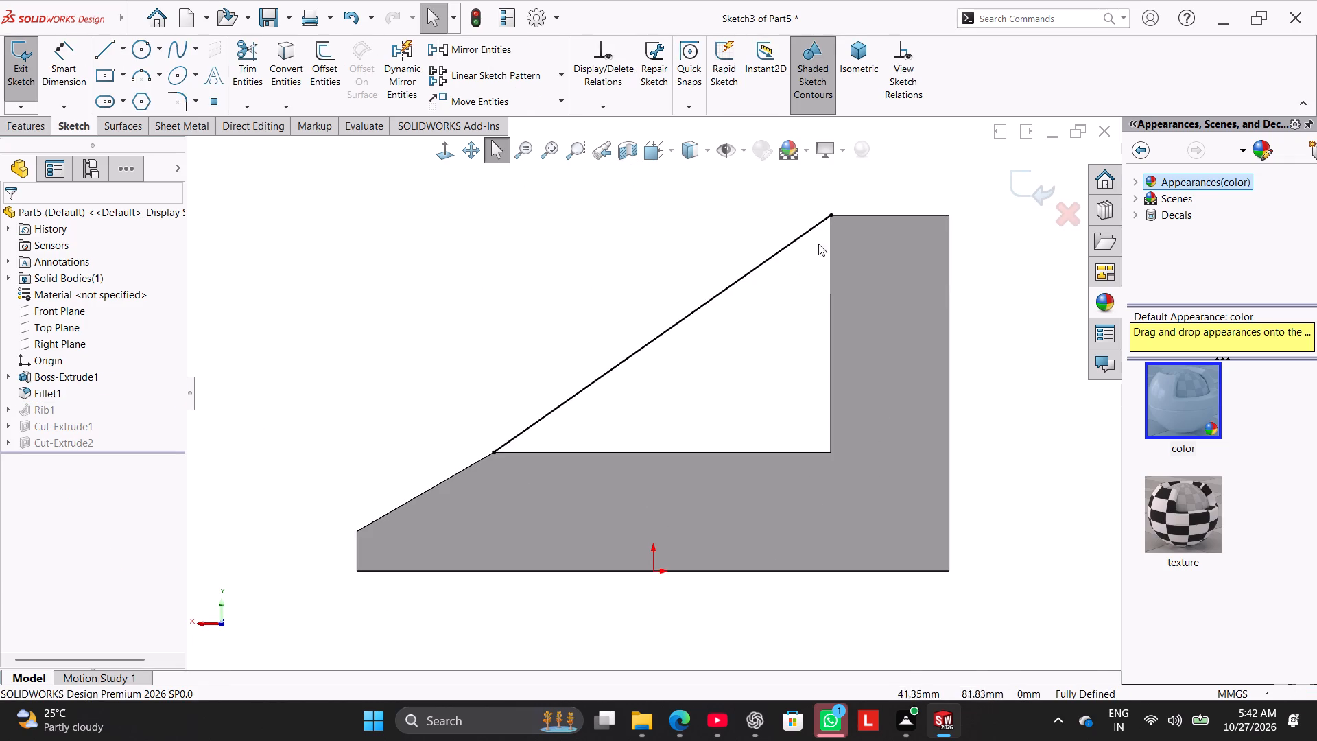
right_click(830, 218)
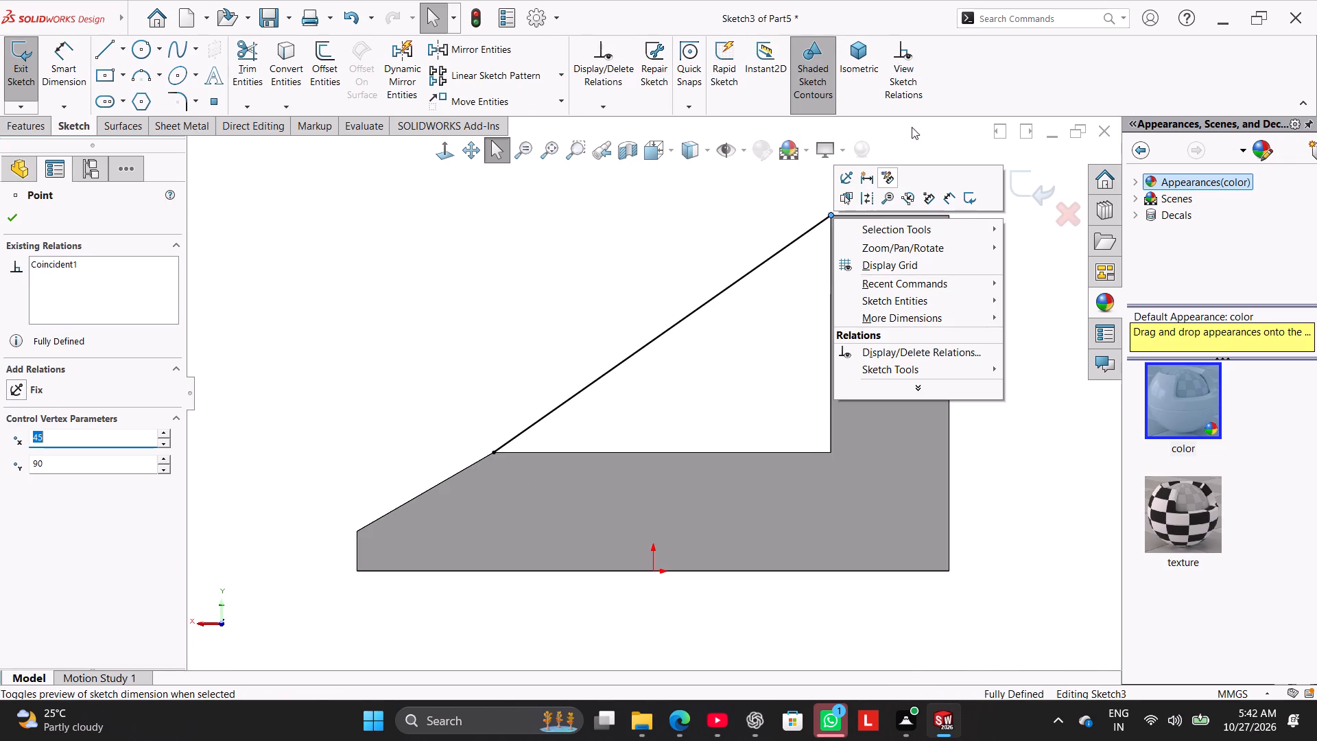
click(921, 72)
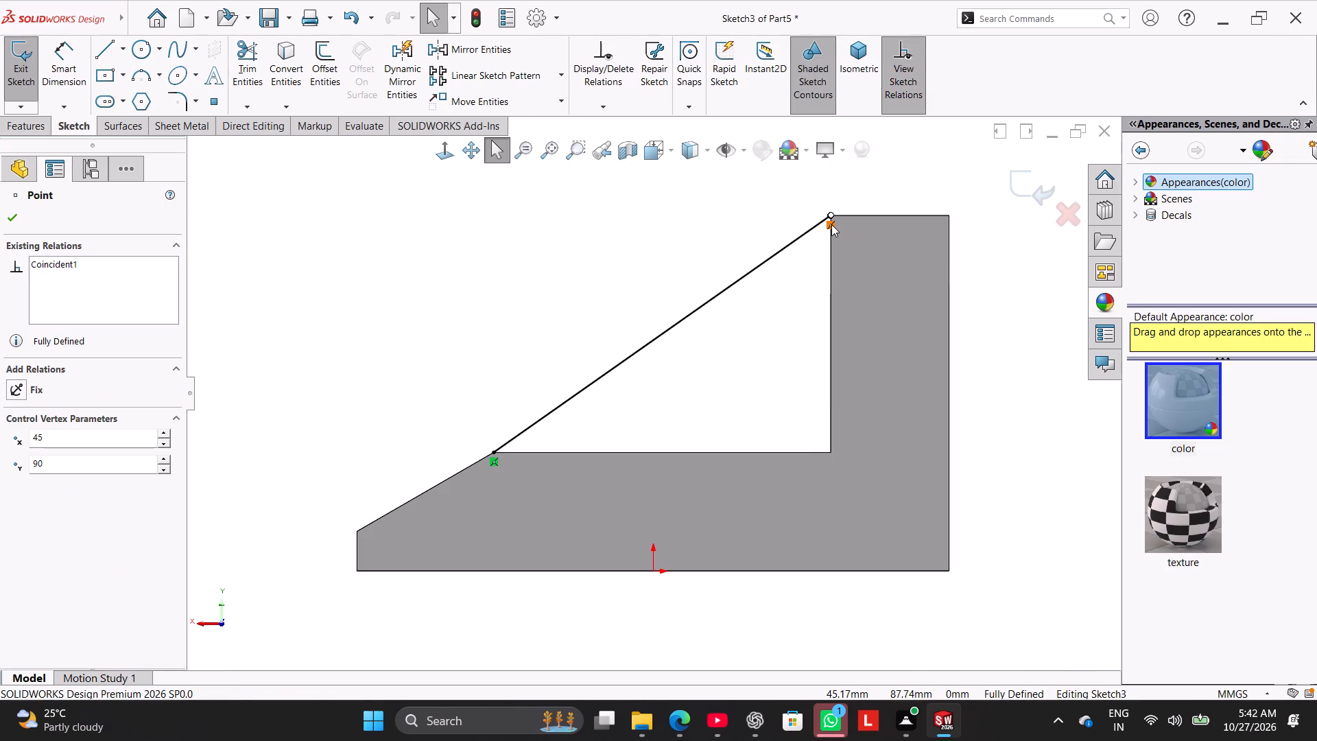
right_click(831, 224)
click(877, 390)
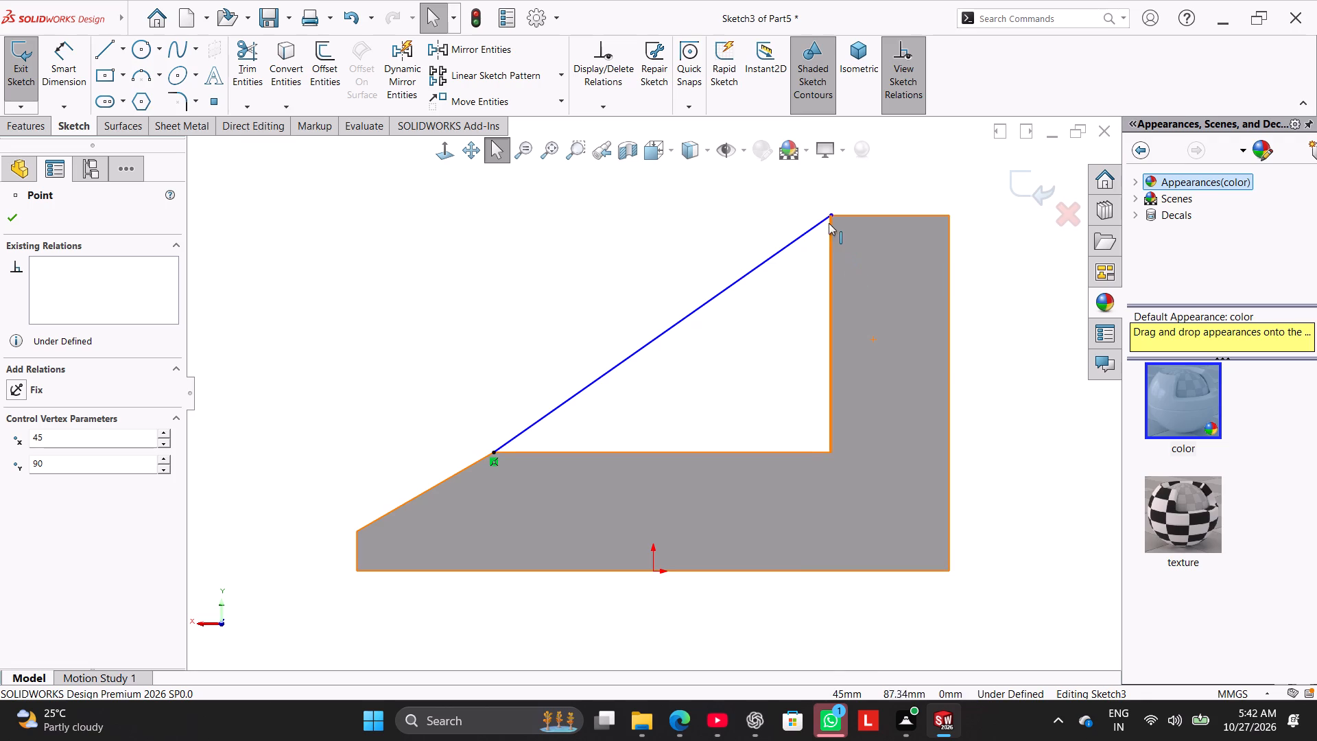
Move the sloped line's upper endpoint down onto the upright's inner edge, about 13 mm below the top.
drag(830, 208, 830, 259)
click(752, 233)
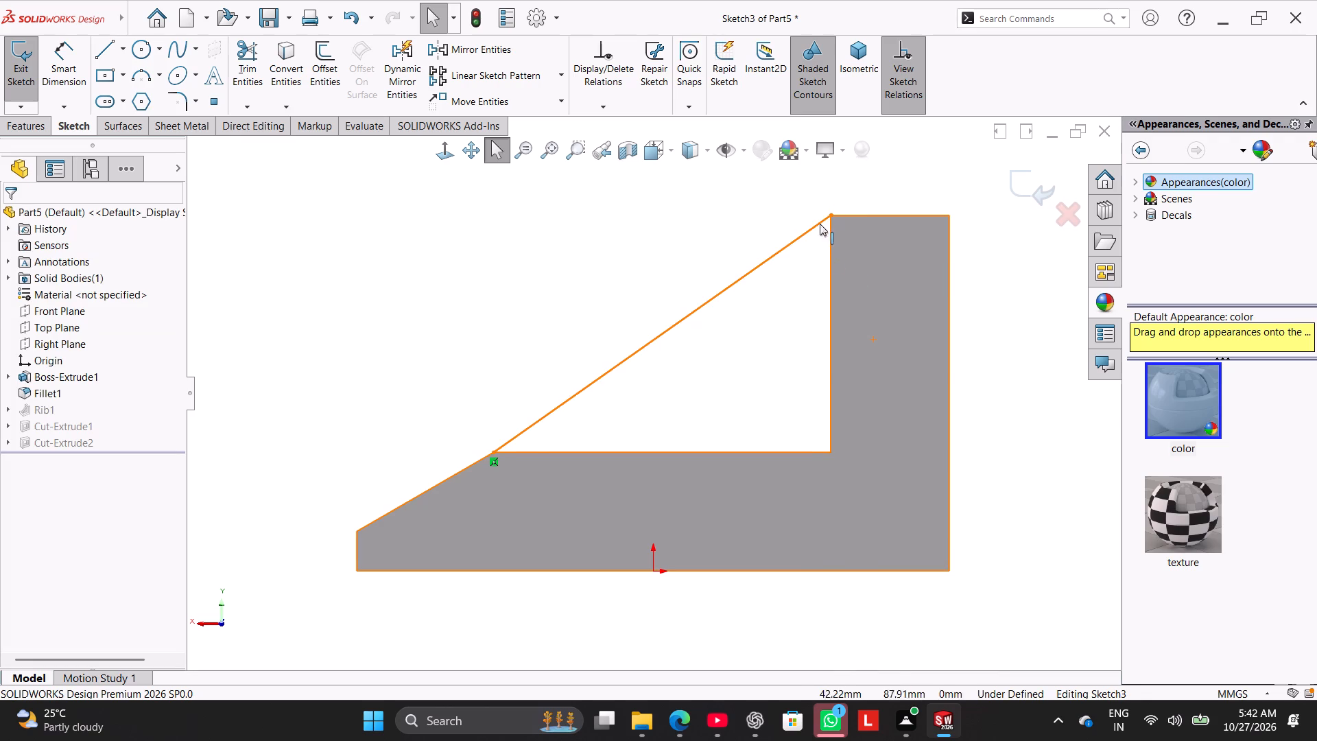
drag(829, 215, 828, 266)
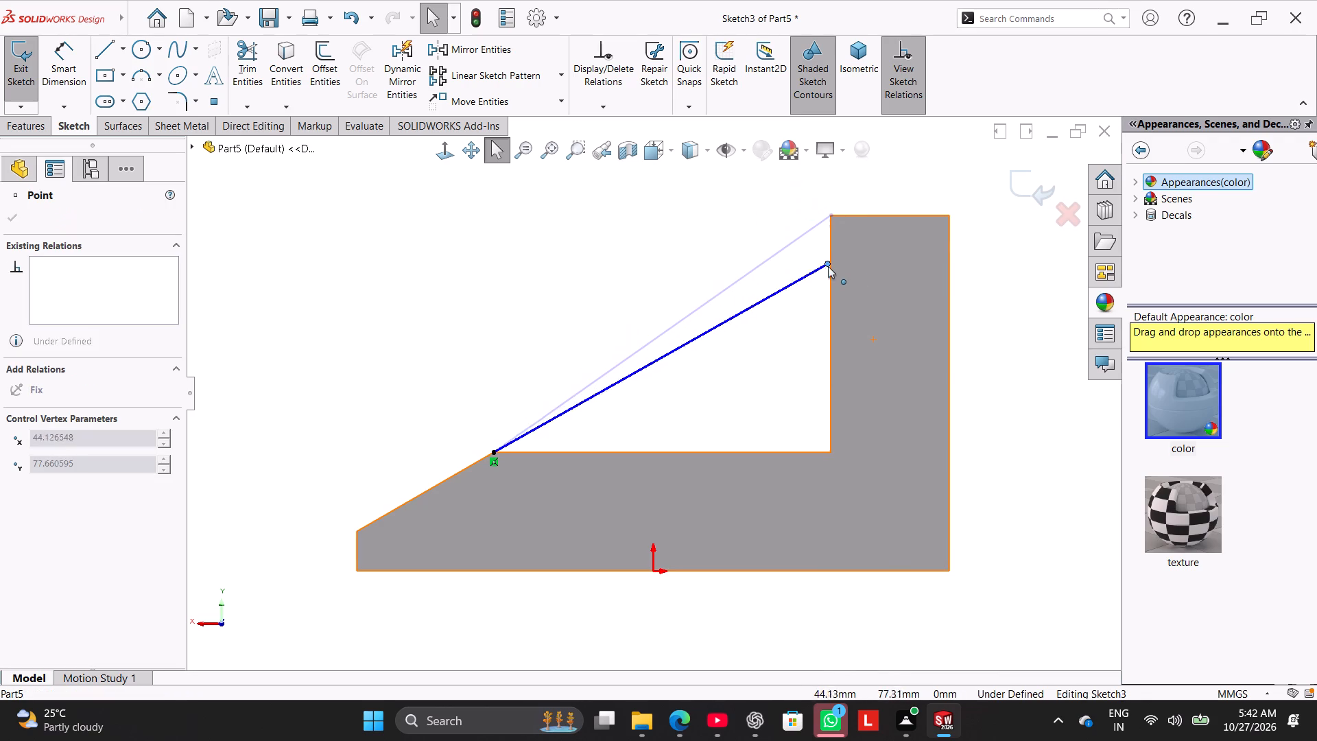
drag(828, 266, 829, 268)
click(756, 246)
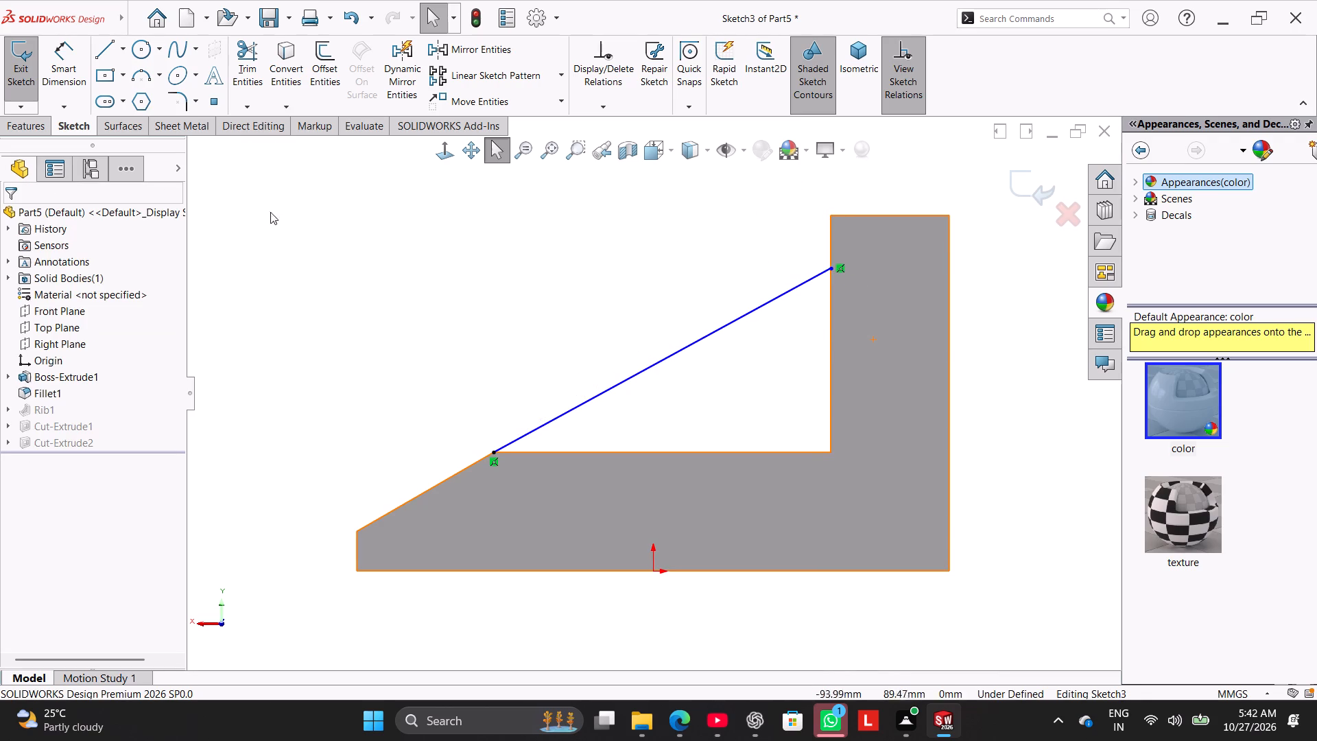
Dimension the sloped line's upper endpoint to 10 mm below the upright's top edge and exit the rib sketch.
click(82, 59)
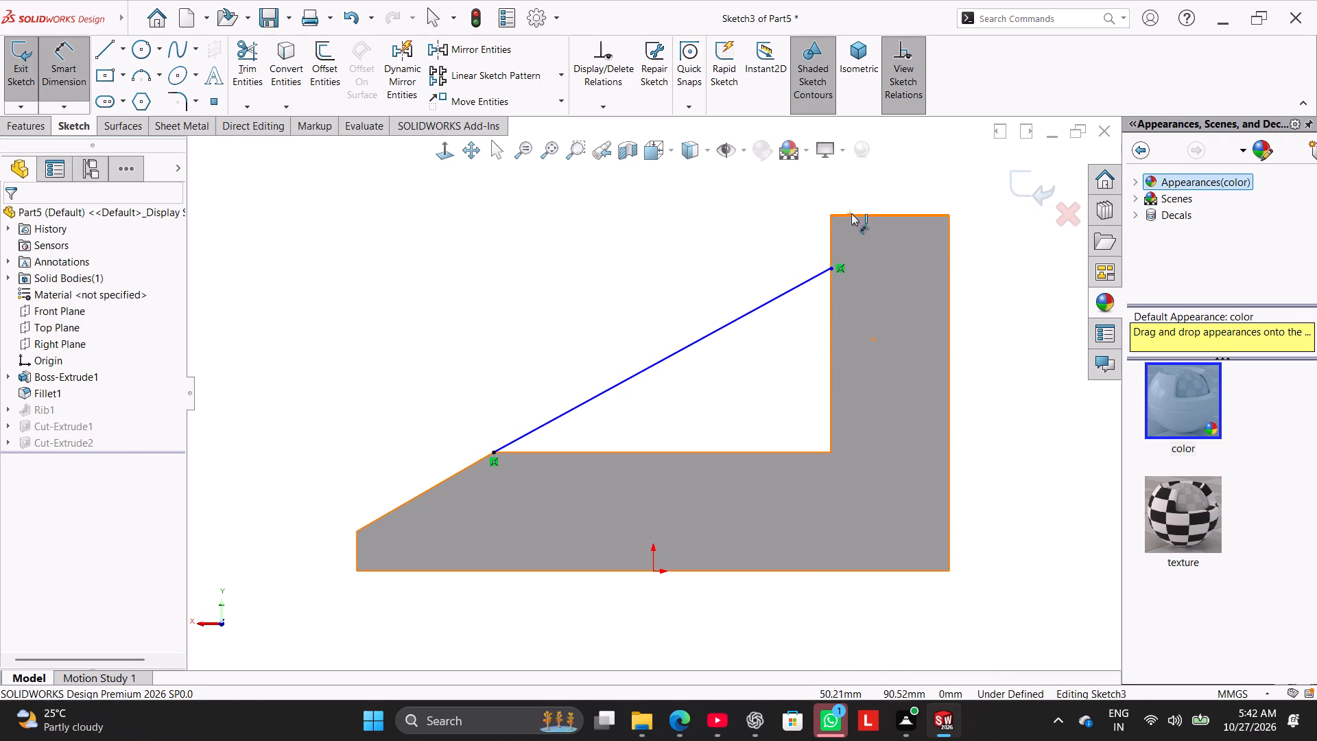
click(854, 215)
click(831, 268)
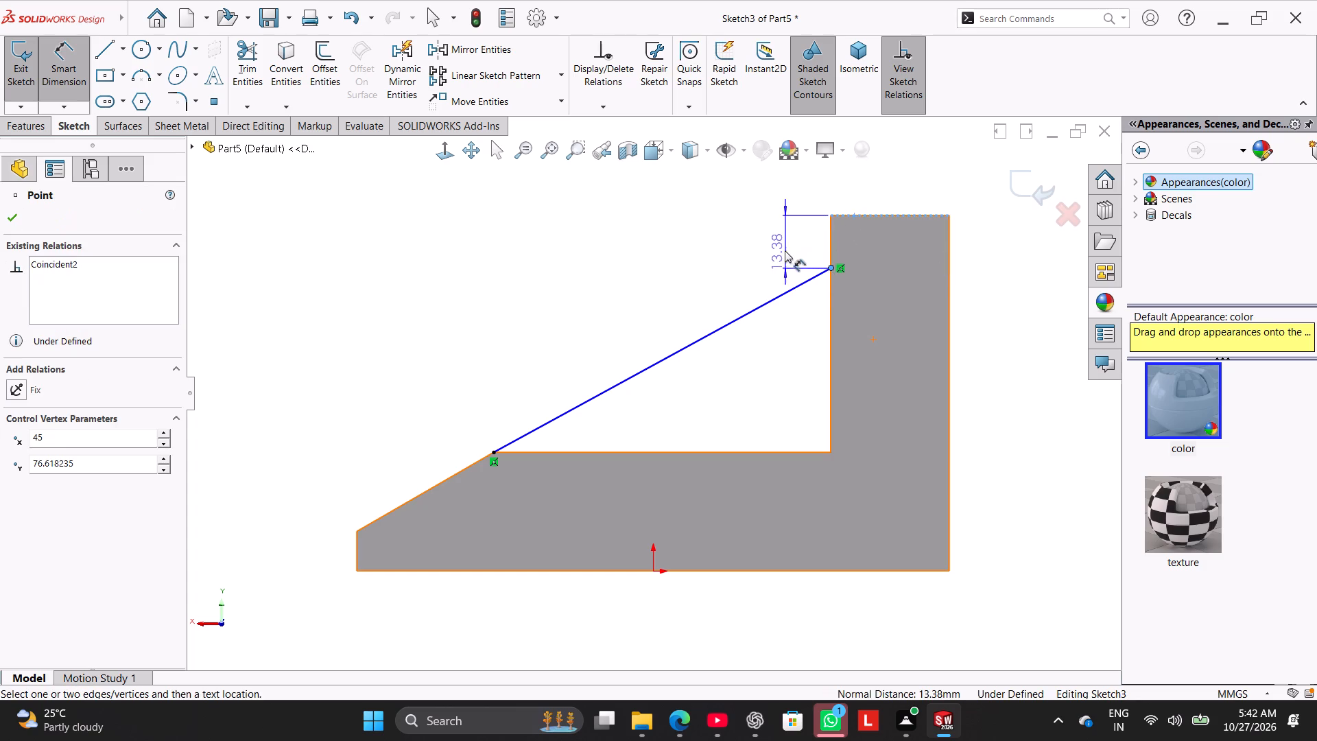
click(781, 249)
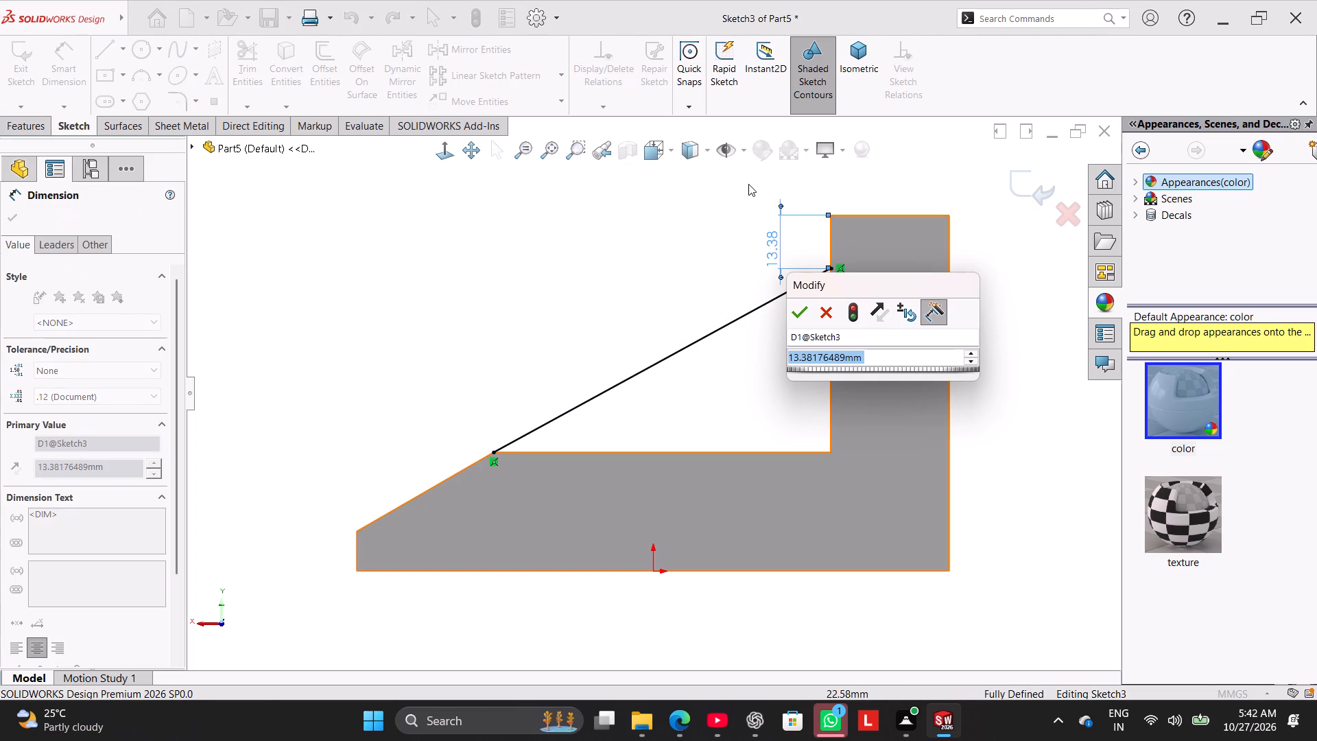
text(10)
key(Return)
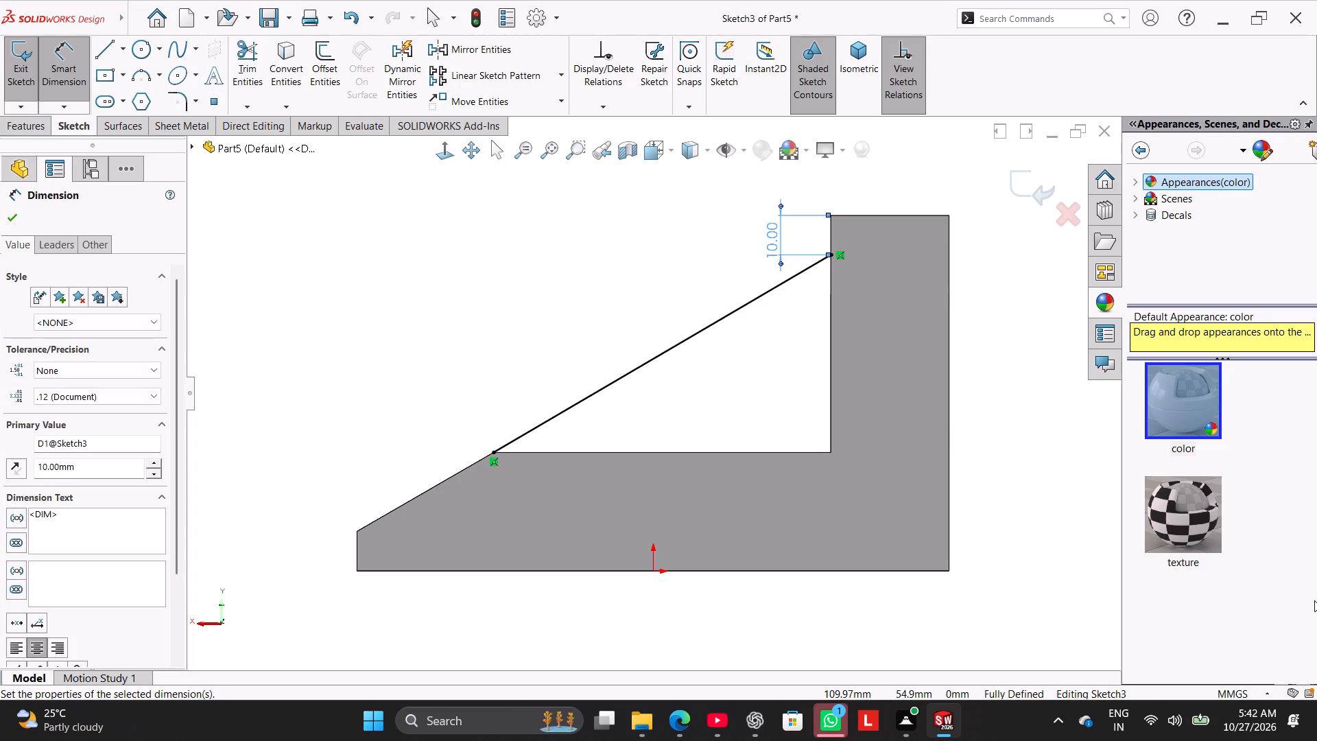
right_click(534, 272)
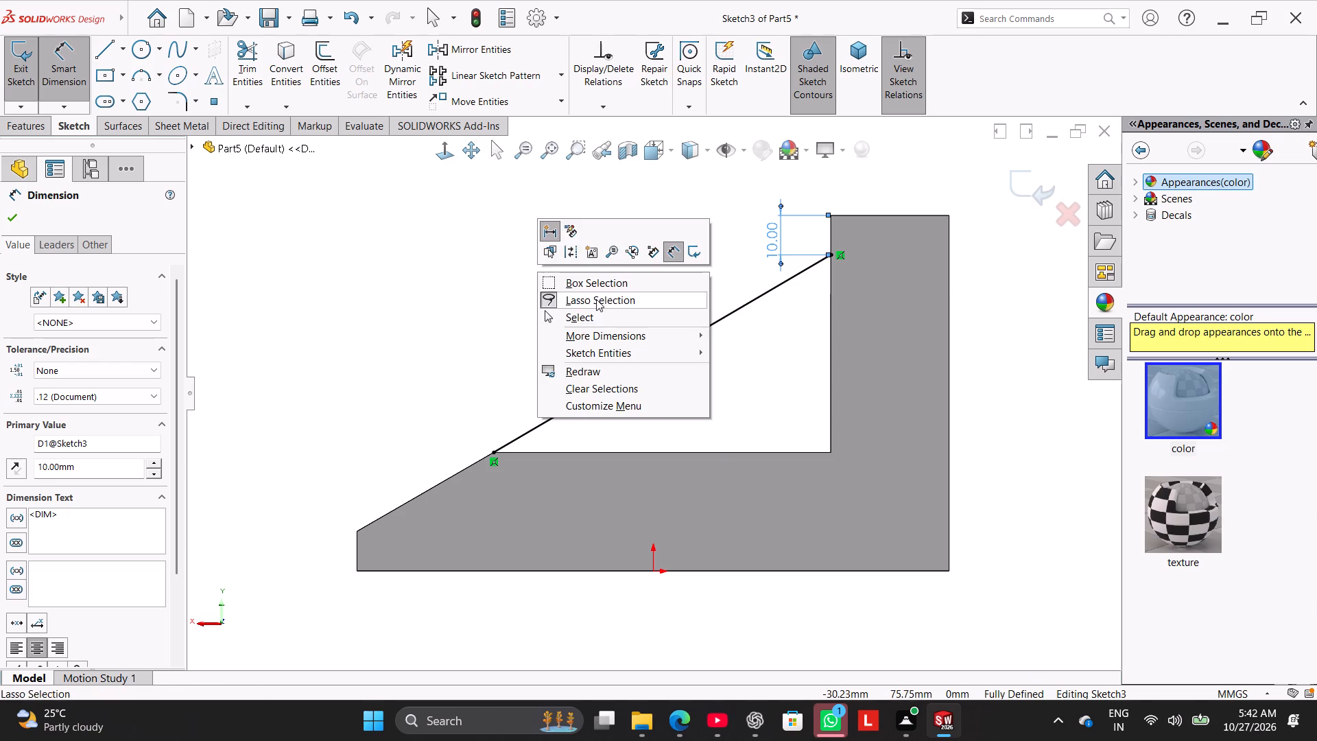
click(603, 316)
click(23, 55)
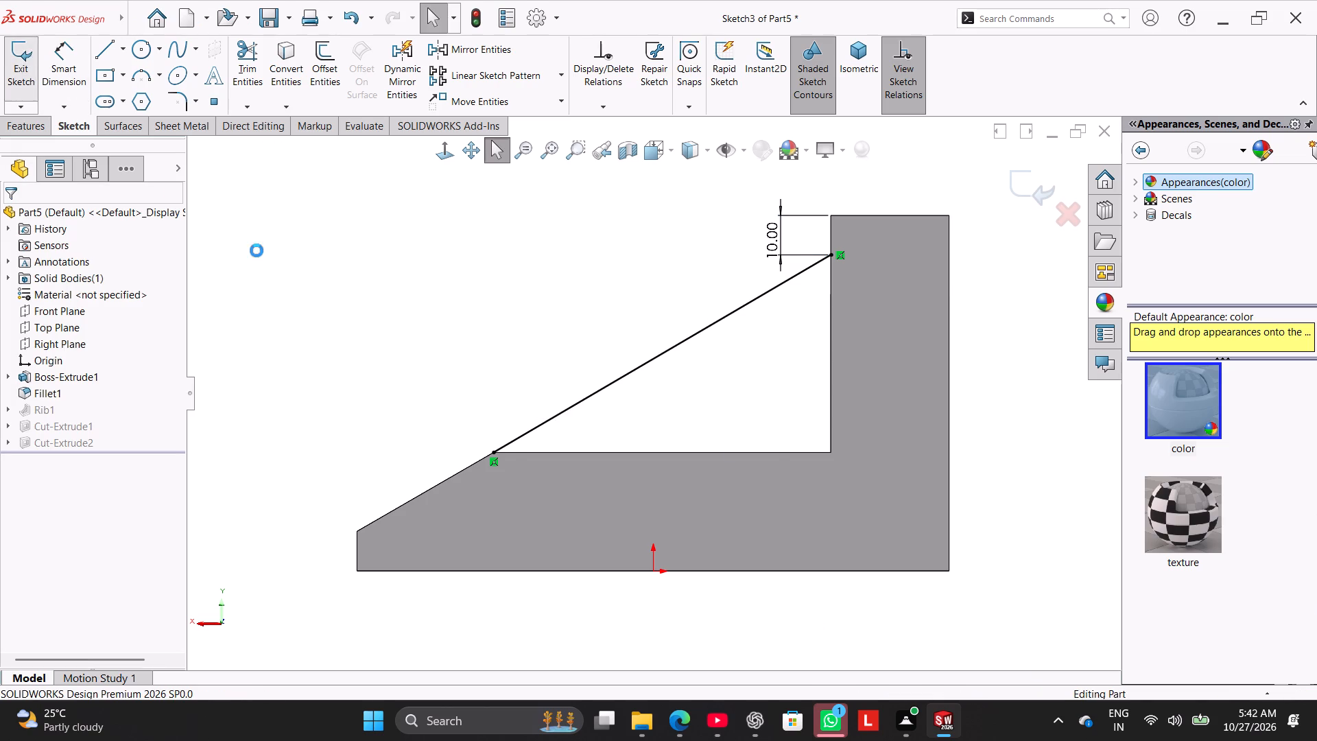
right_drag(324, 336, 580, 214)
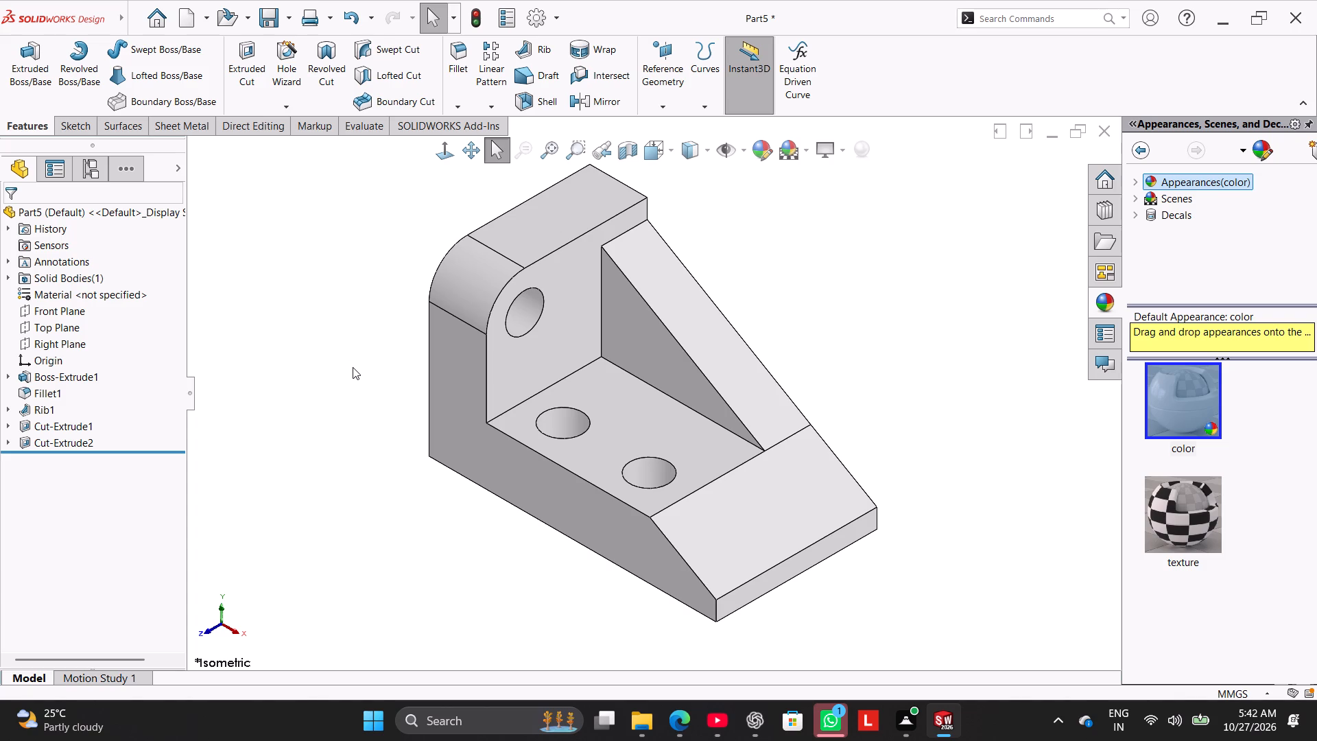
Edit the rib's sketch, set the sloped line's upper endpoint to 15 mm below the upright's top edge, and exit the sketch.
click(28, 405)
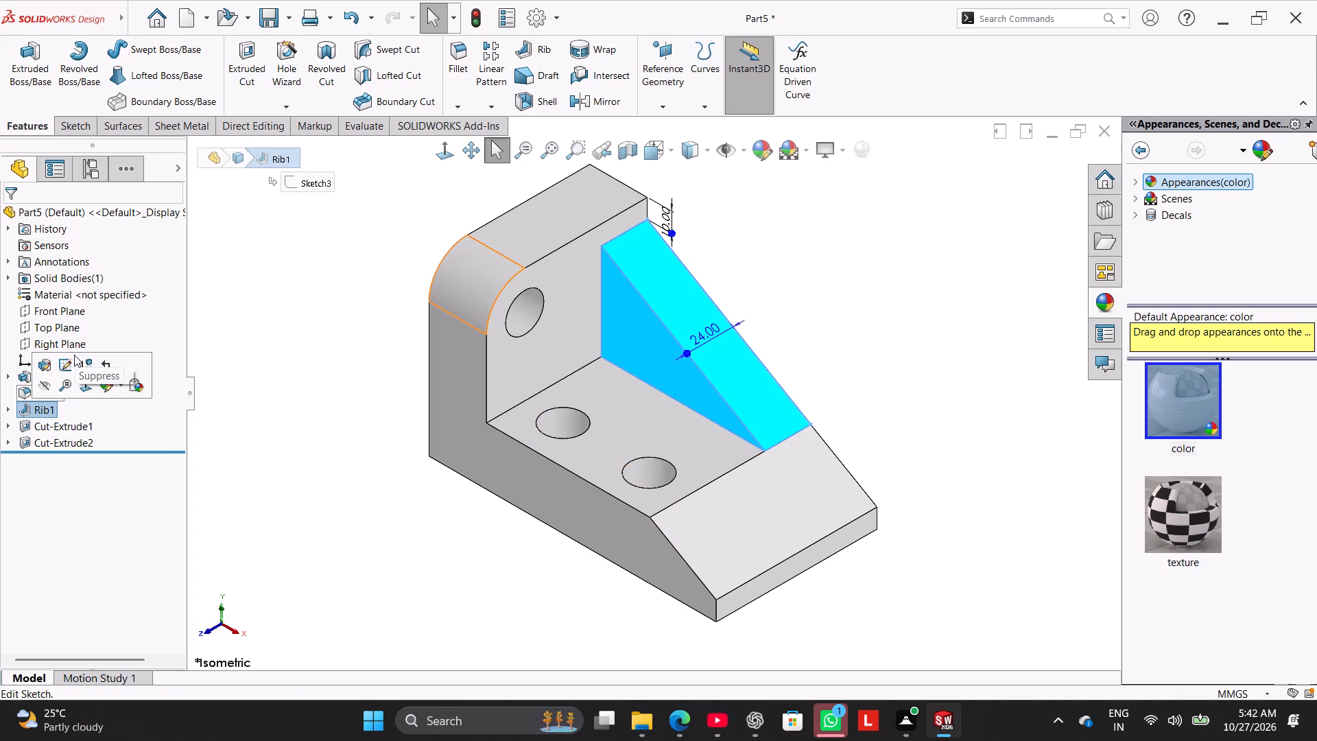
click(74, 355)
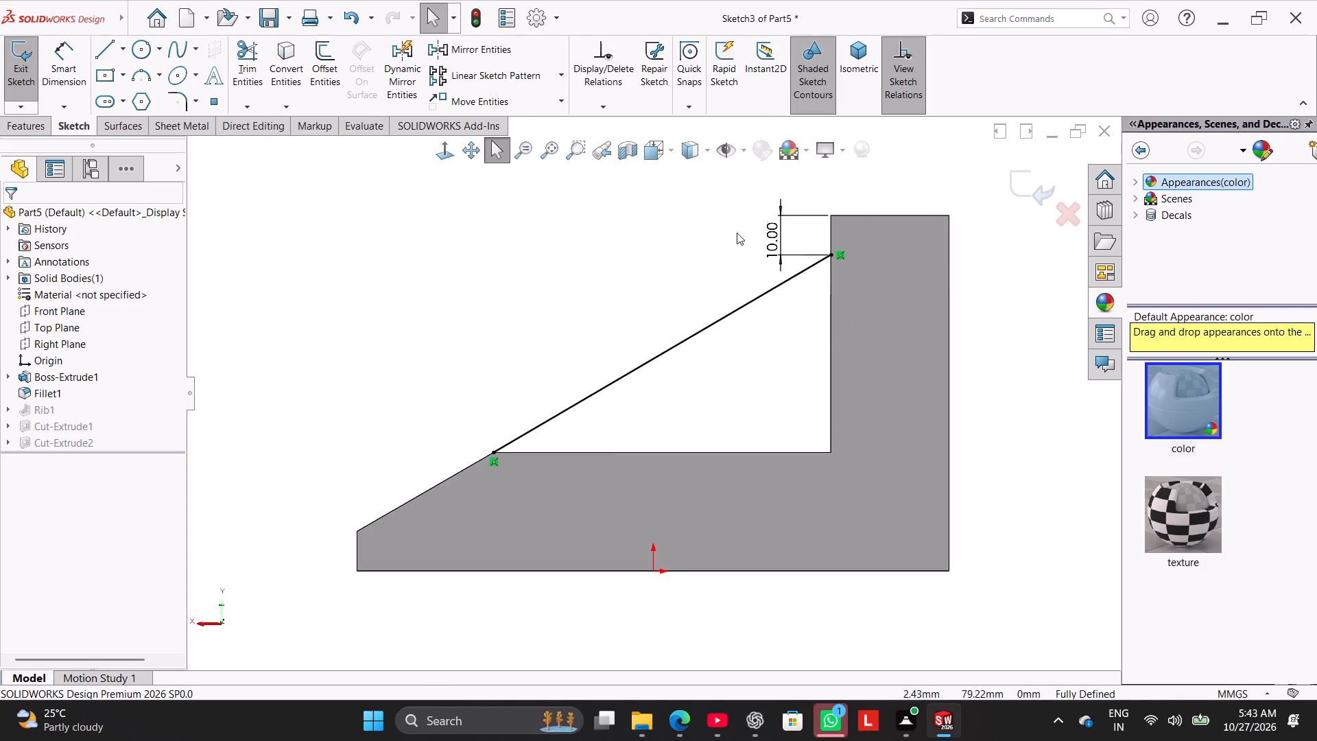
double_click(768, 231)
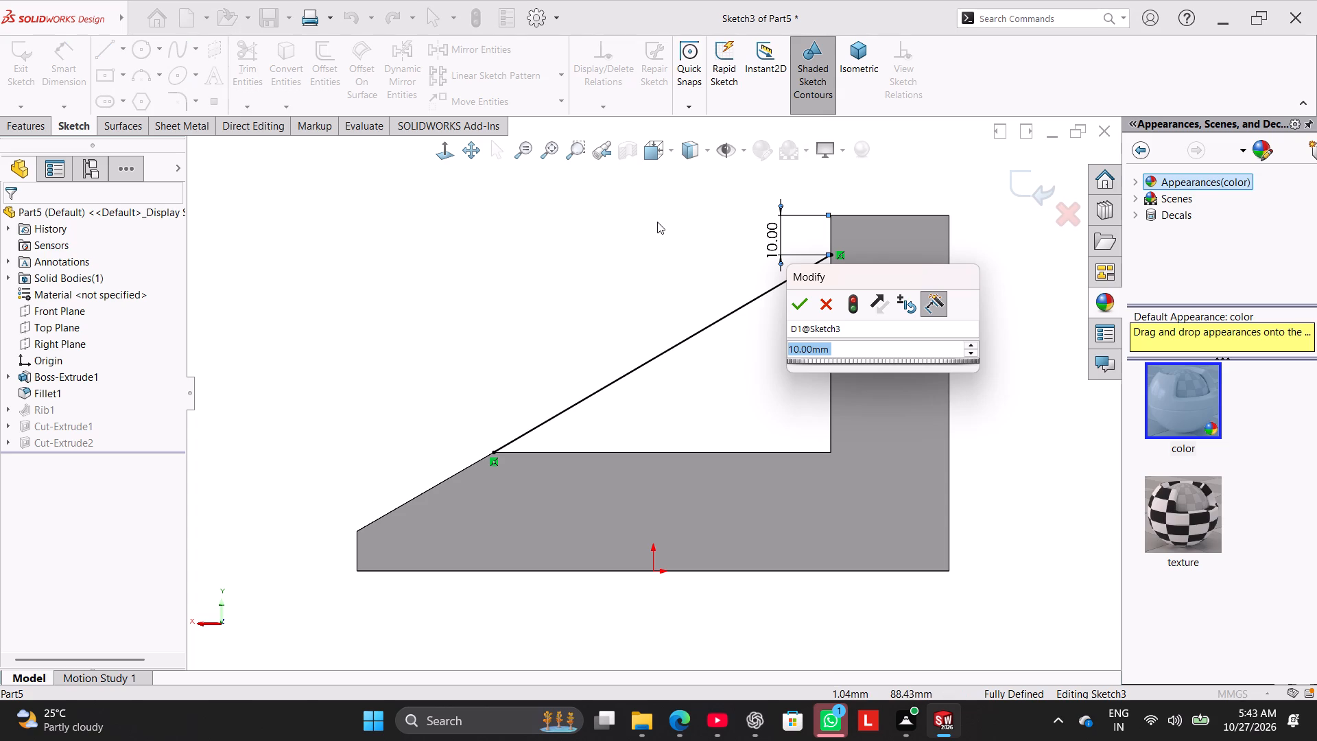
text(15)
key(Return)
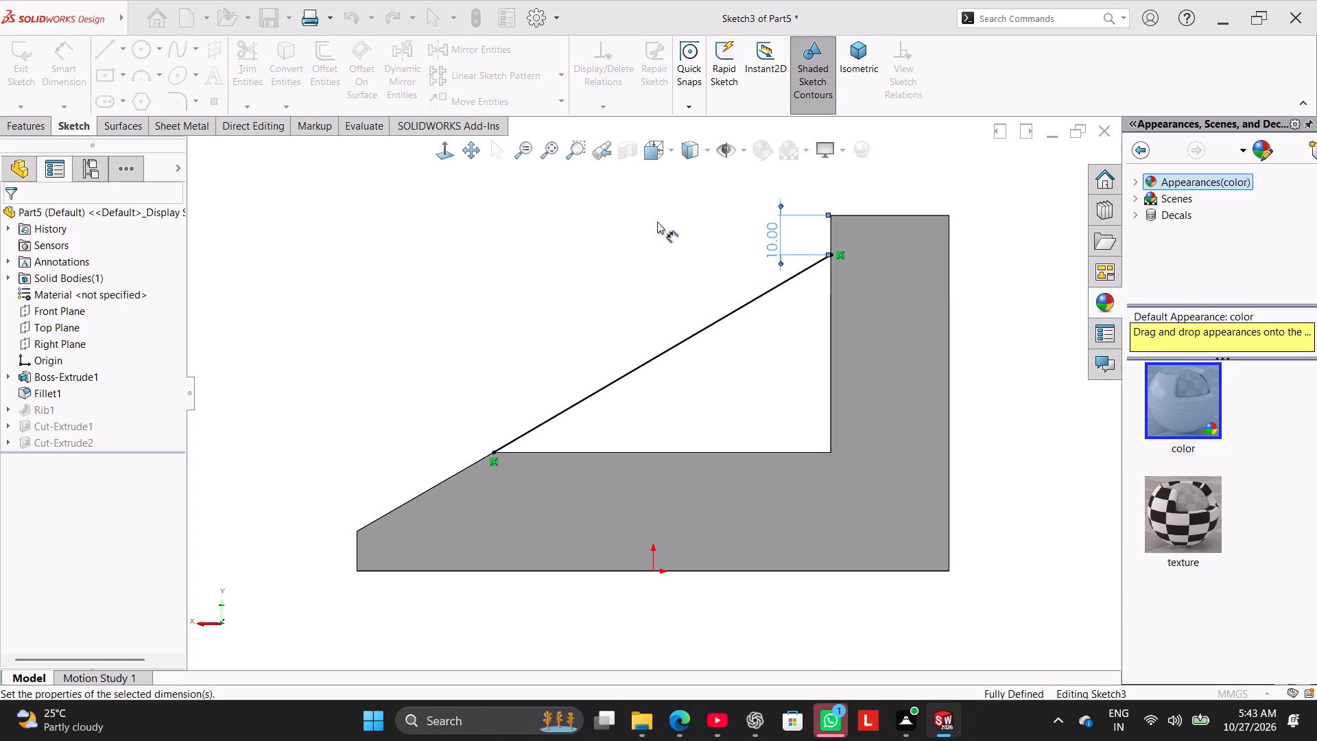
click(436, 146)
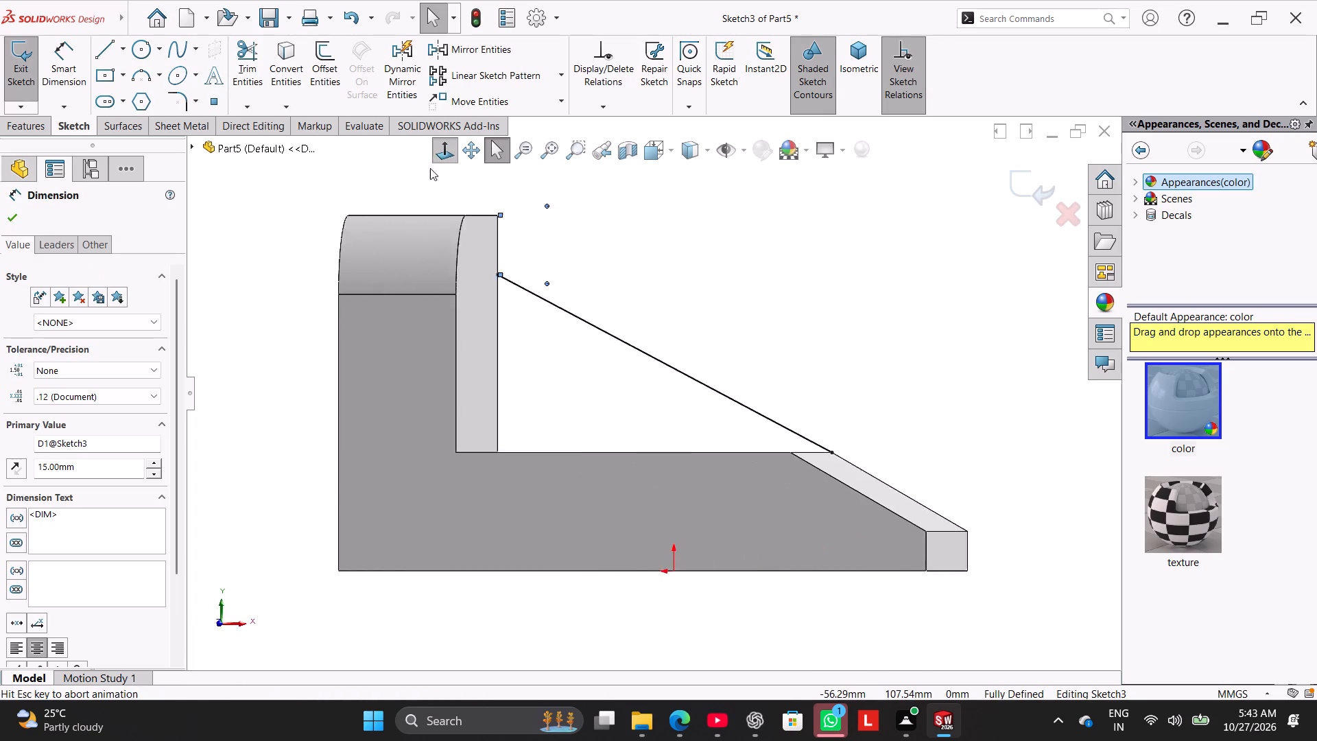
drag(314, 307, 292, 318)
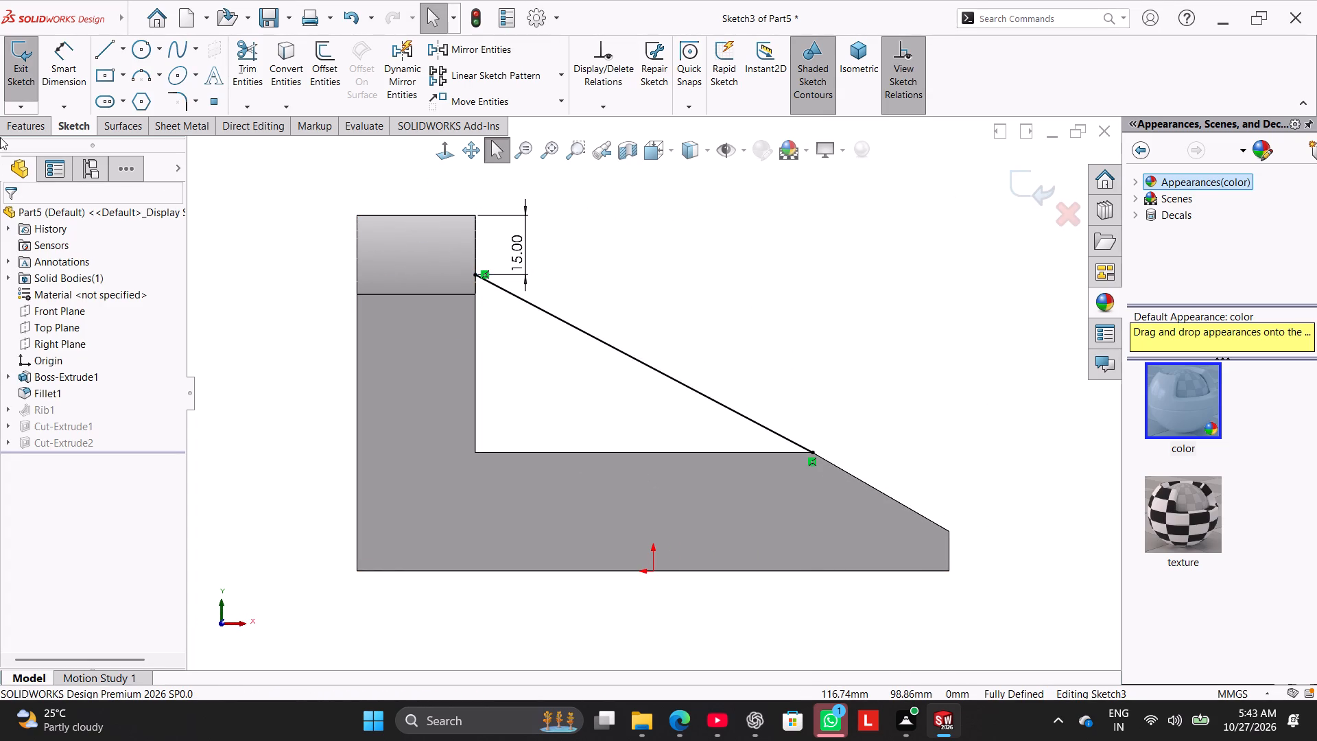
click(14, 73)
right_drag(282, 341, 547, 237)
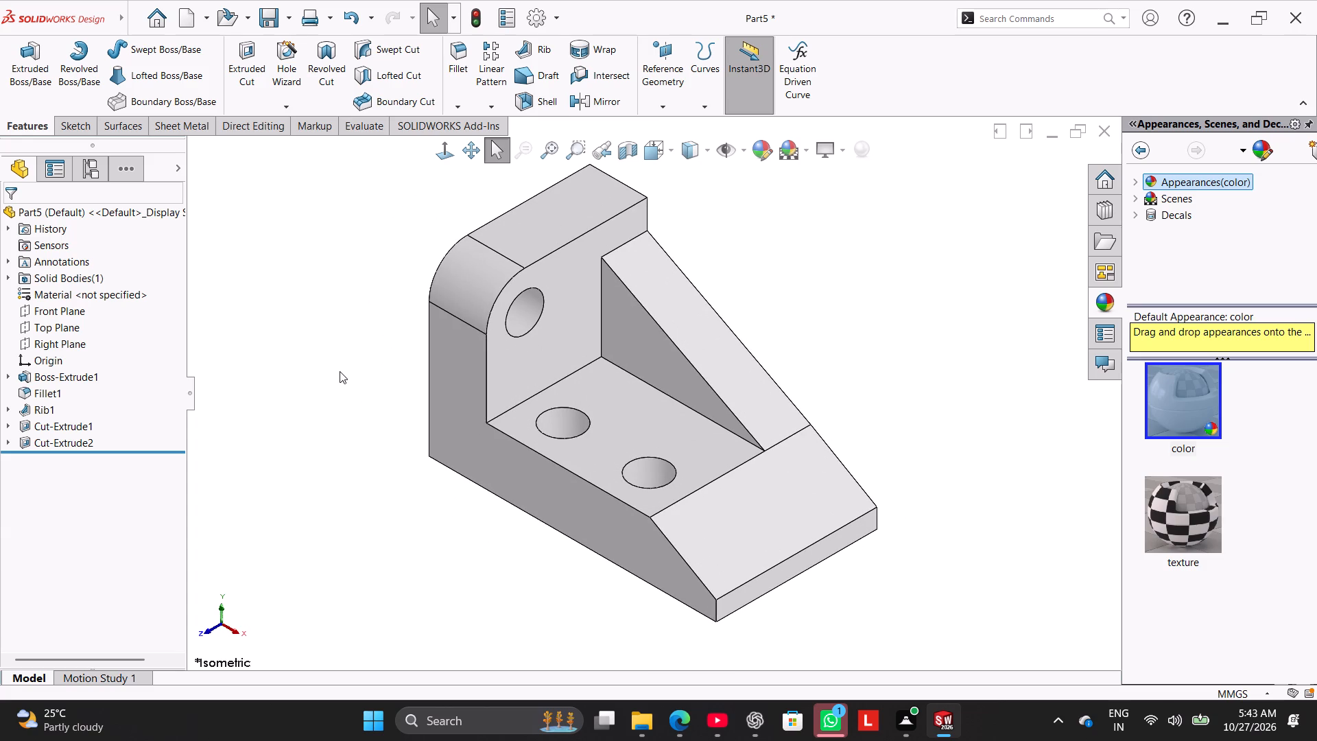
Reopen the rib's sketch, set the upper endpoint's distance below the upright's top edge to 13 mm, and exit the sketch.
right_click(51, 401)
click(88, 363)
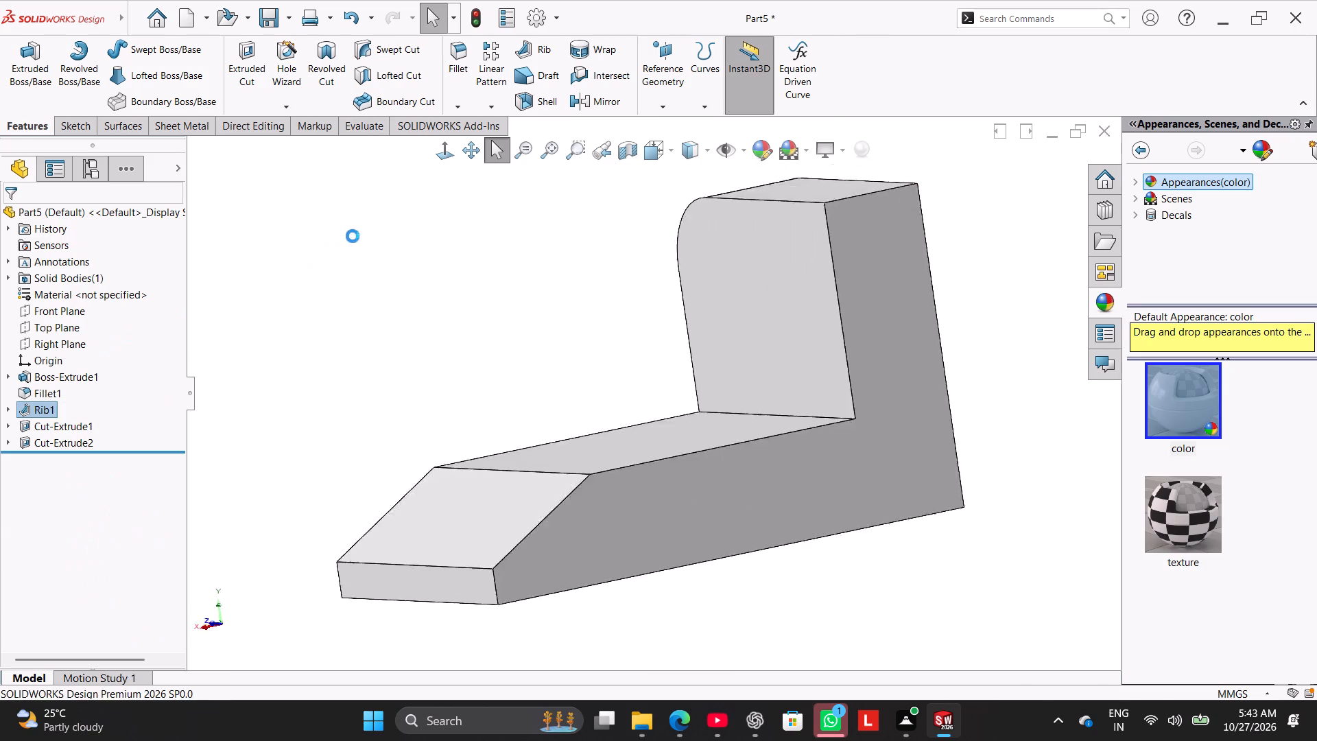
click(460, 153)
click(448, 150)
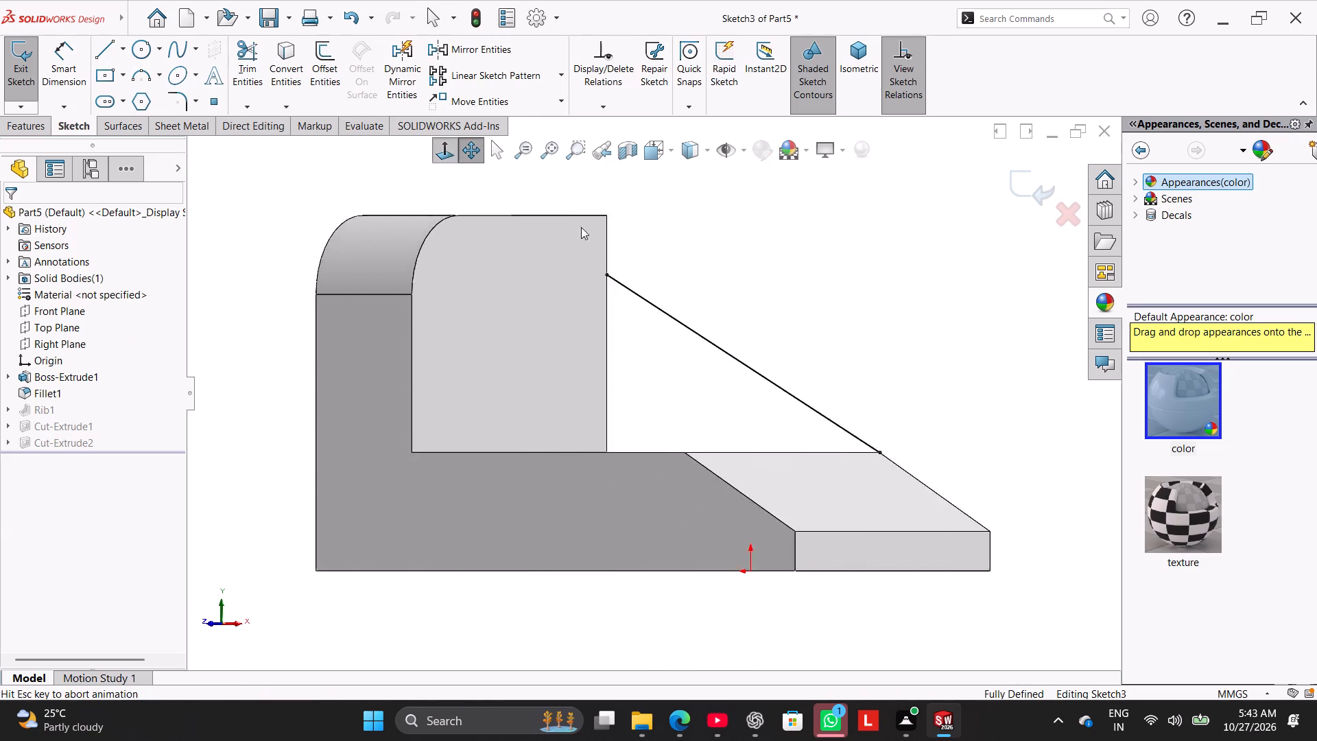
double_click(520, 251)
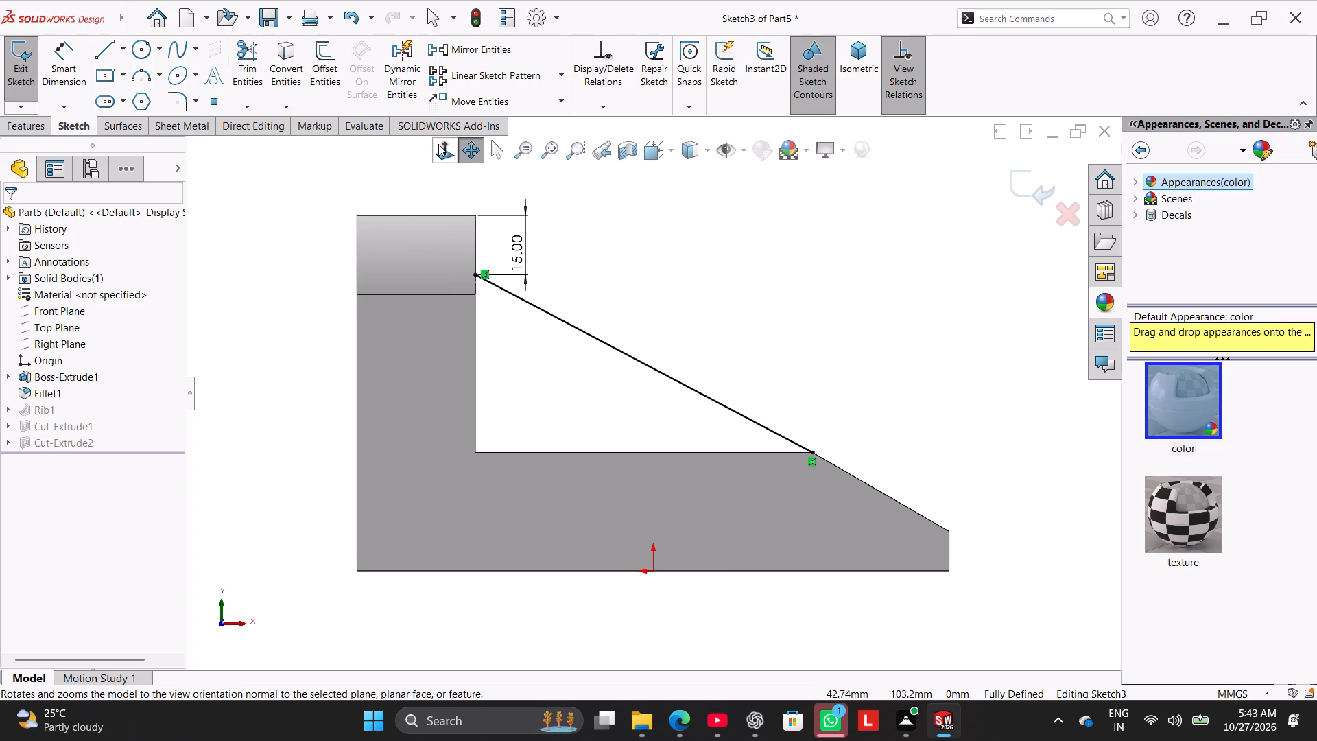
click(497, 151)
double_click(520, 239)
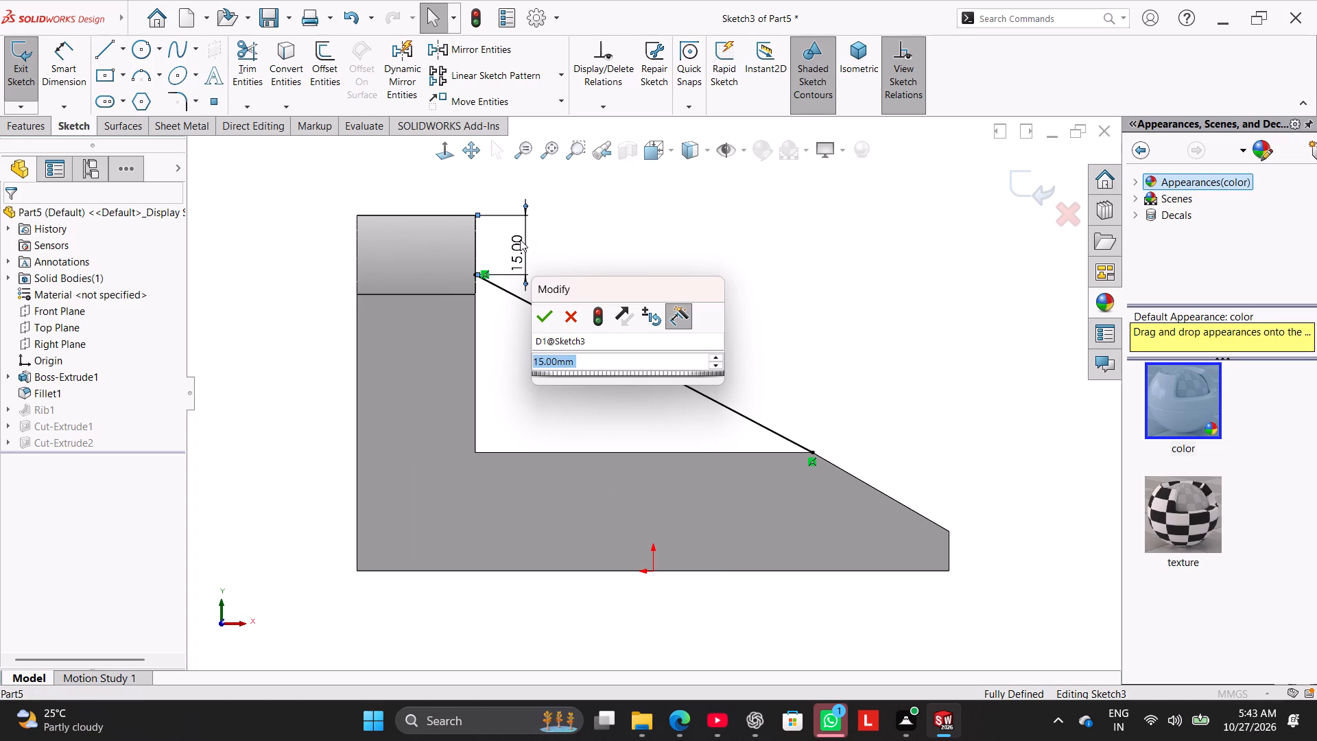
key(1)
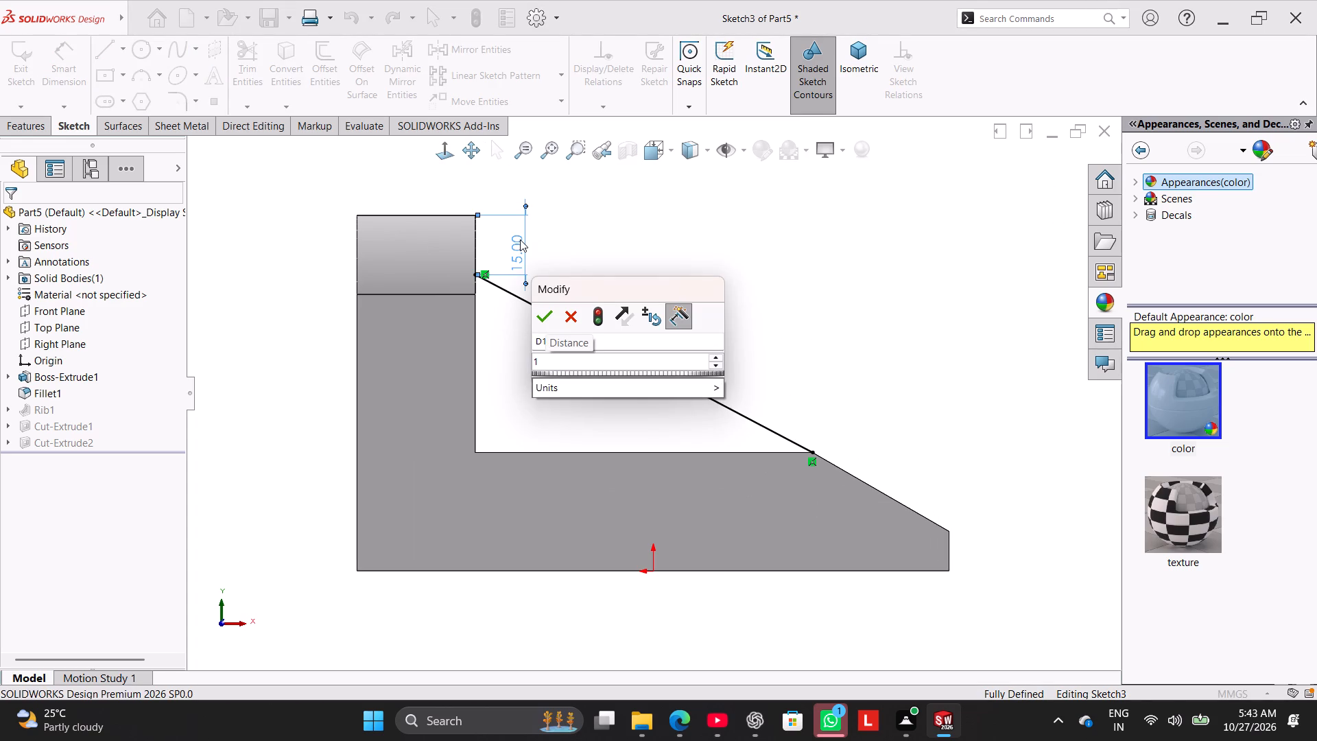
key(3)
key(Return)
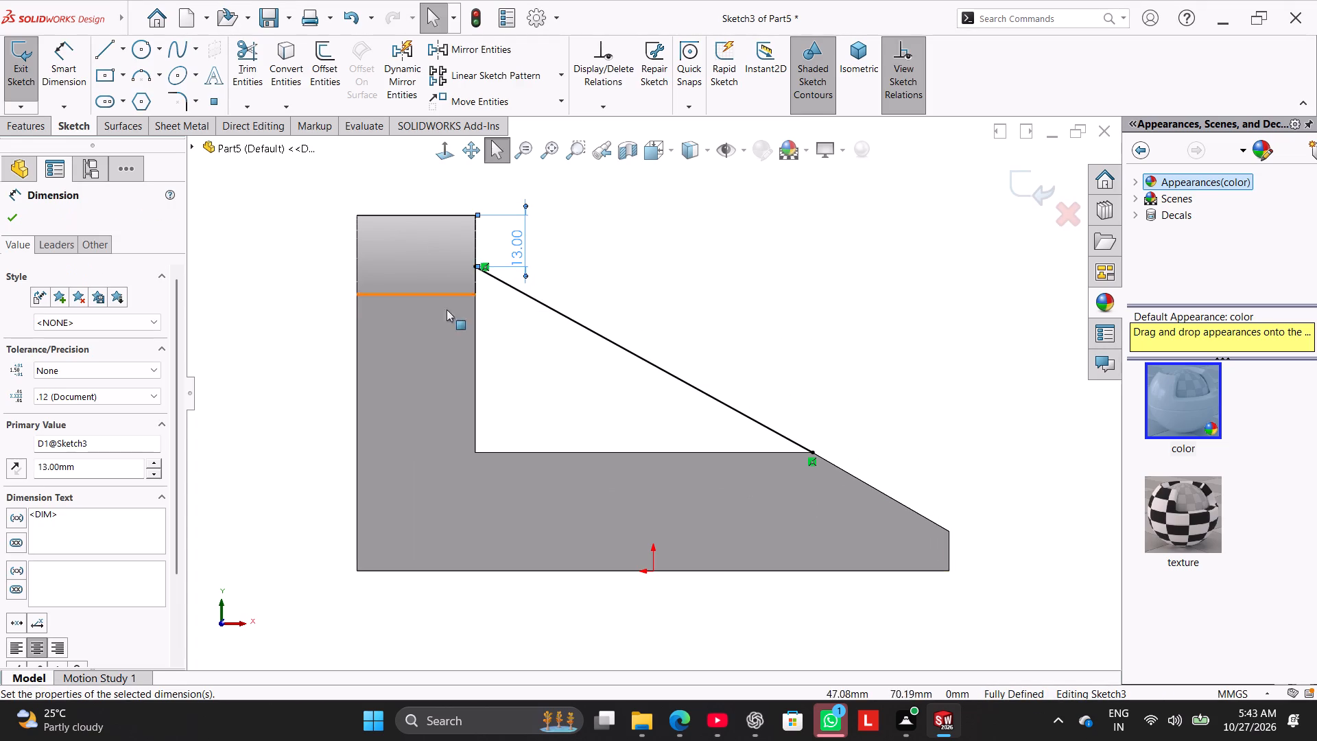
click(29, 61)
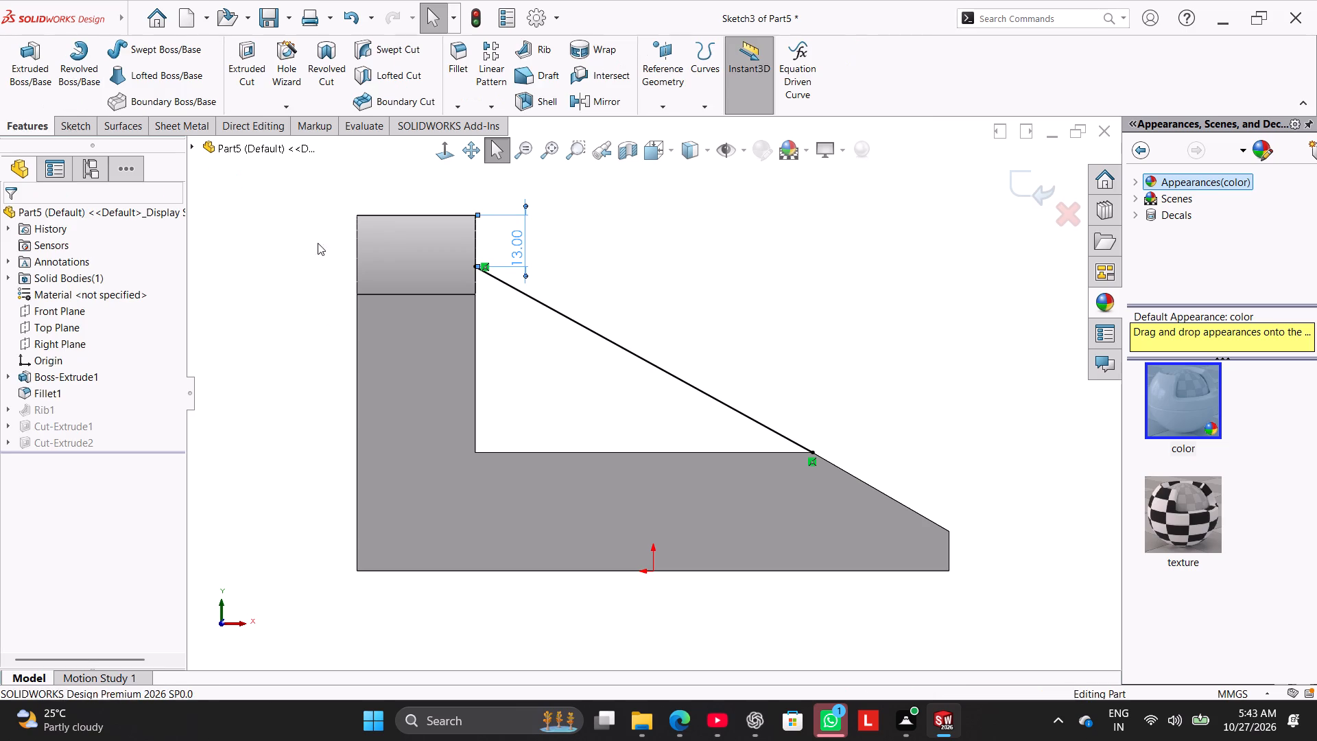
right_drag(315, 286, 464, 187)
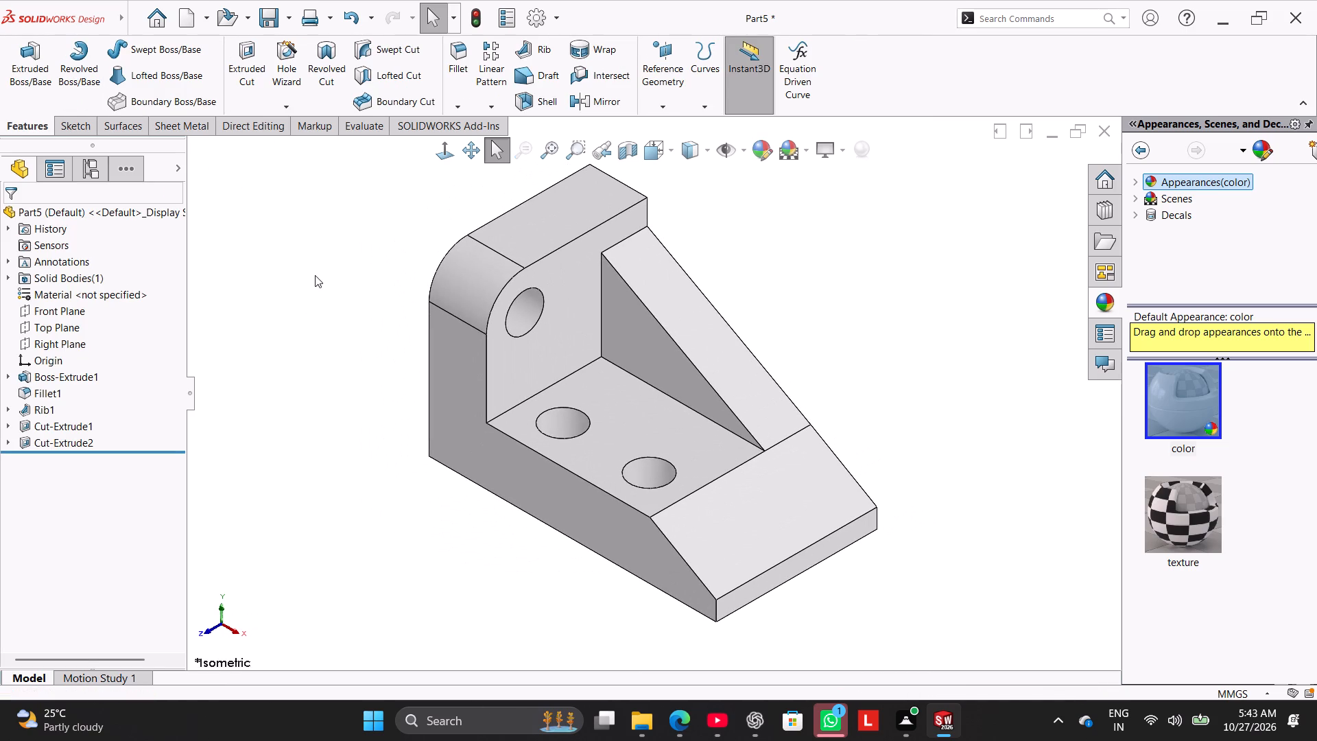
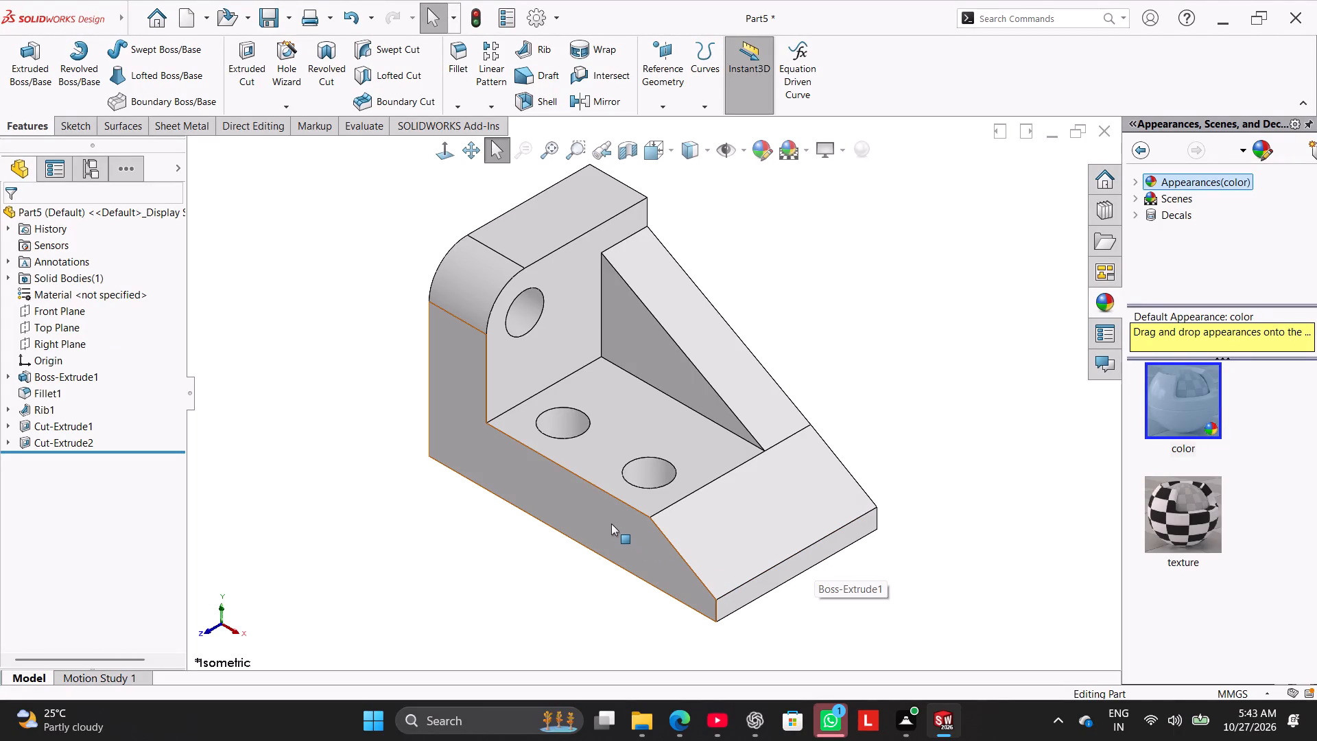
Save the part as "Inclined Ribbed Mounting Bracket" in SOLIDWORKS Part format in the Worked folder.
click(288, 17)
click(307, 55)
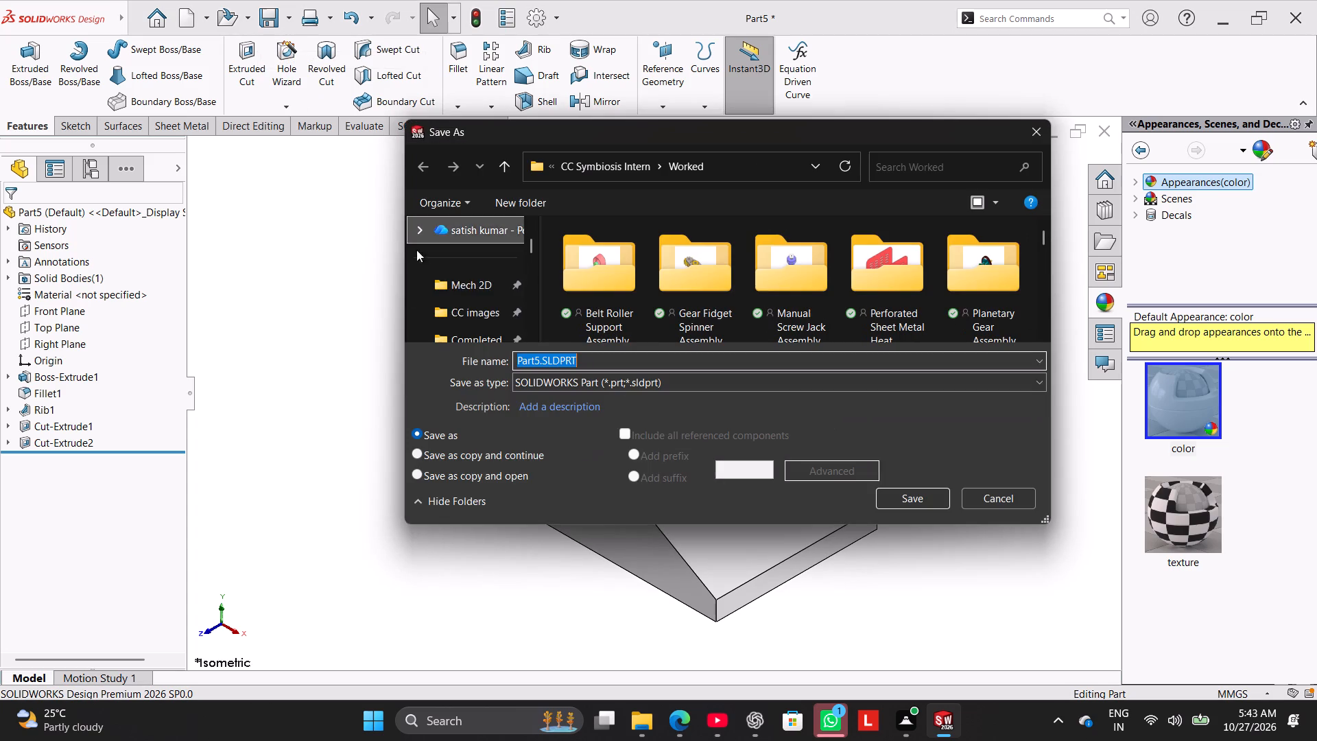
key(ctrl+v)
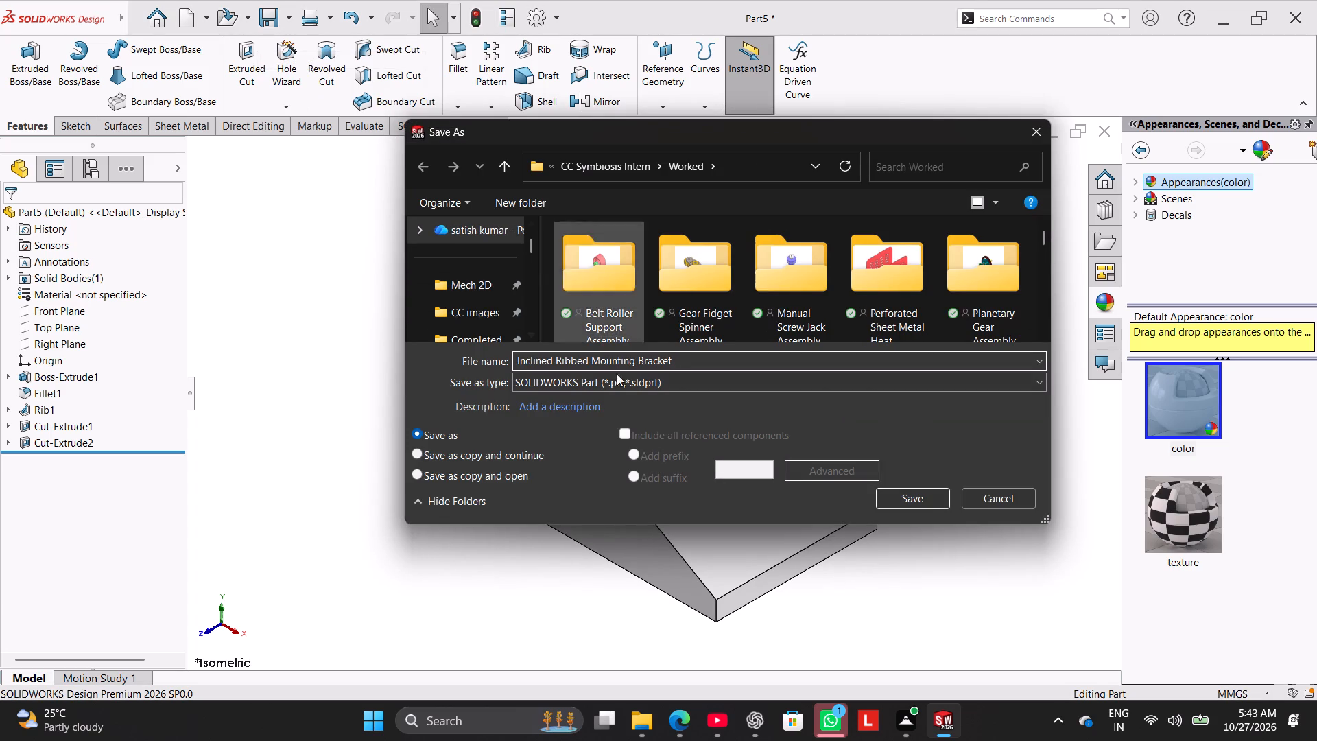
click(892, 500)
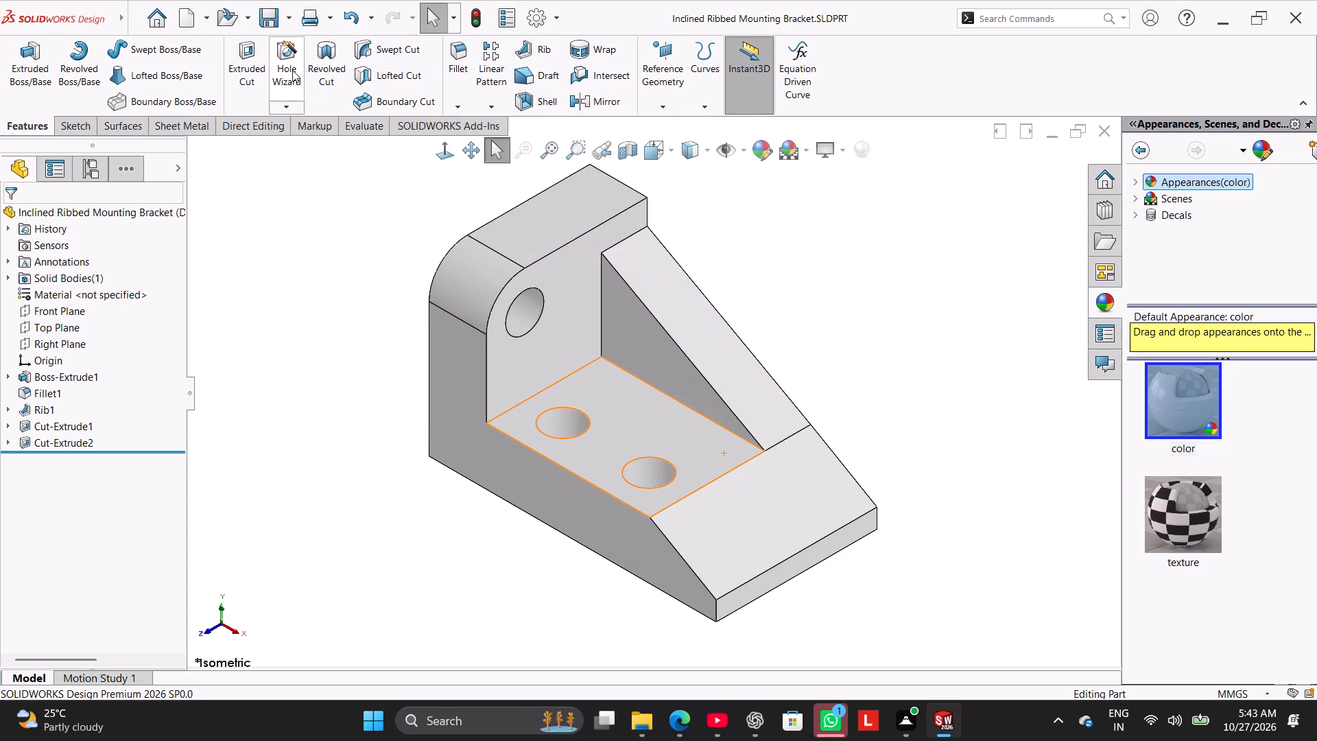
Export the bracket as a PDF named "Inclined Ribbed Mounting Bracket" in the Worked folder and close the part.
click(284, 17)
click(298, 53)
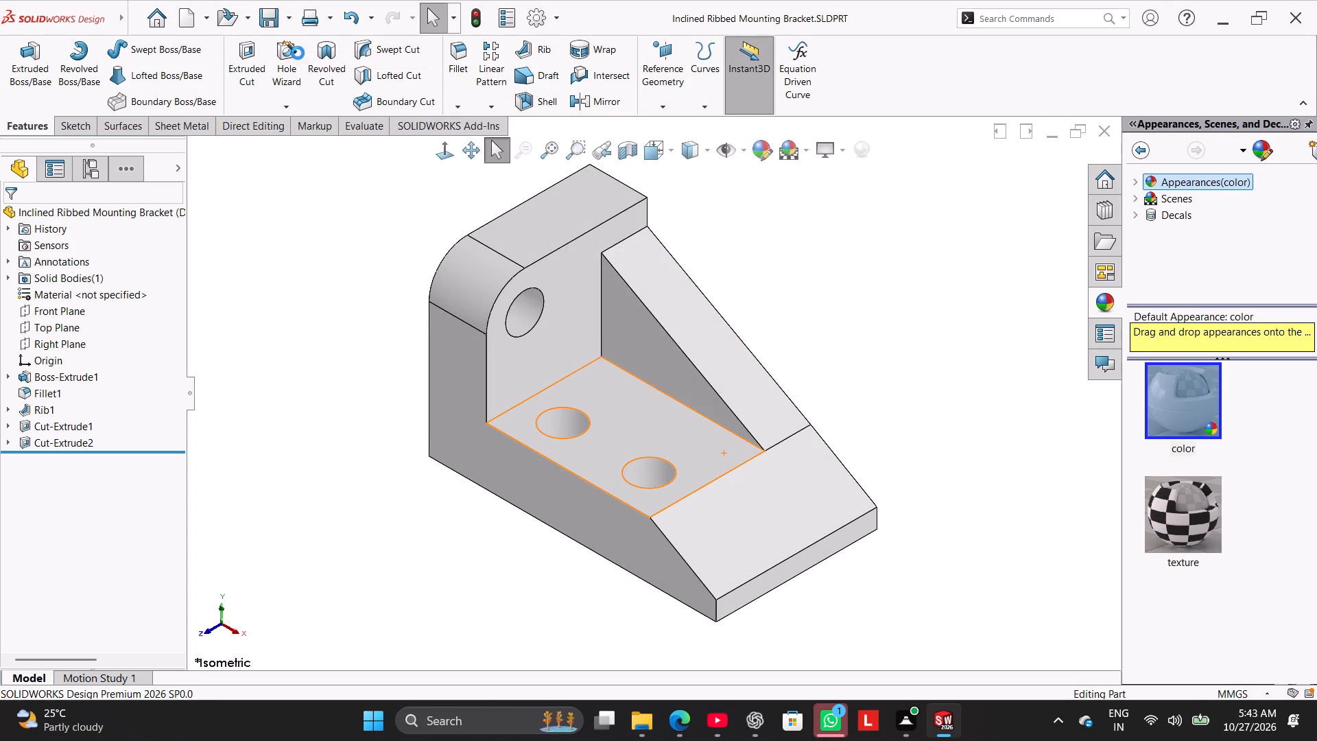
click(687, 387)
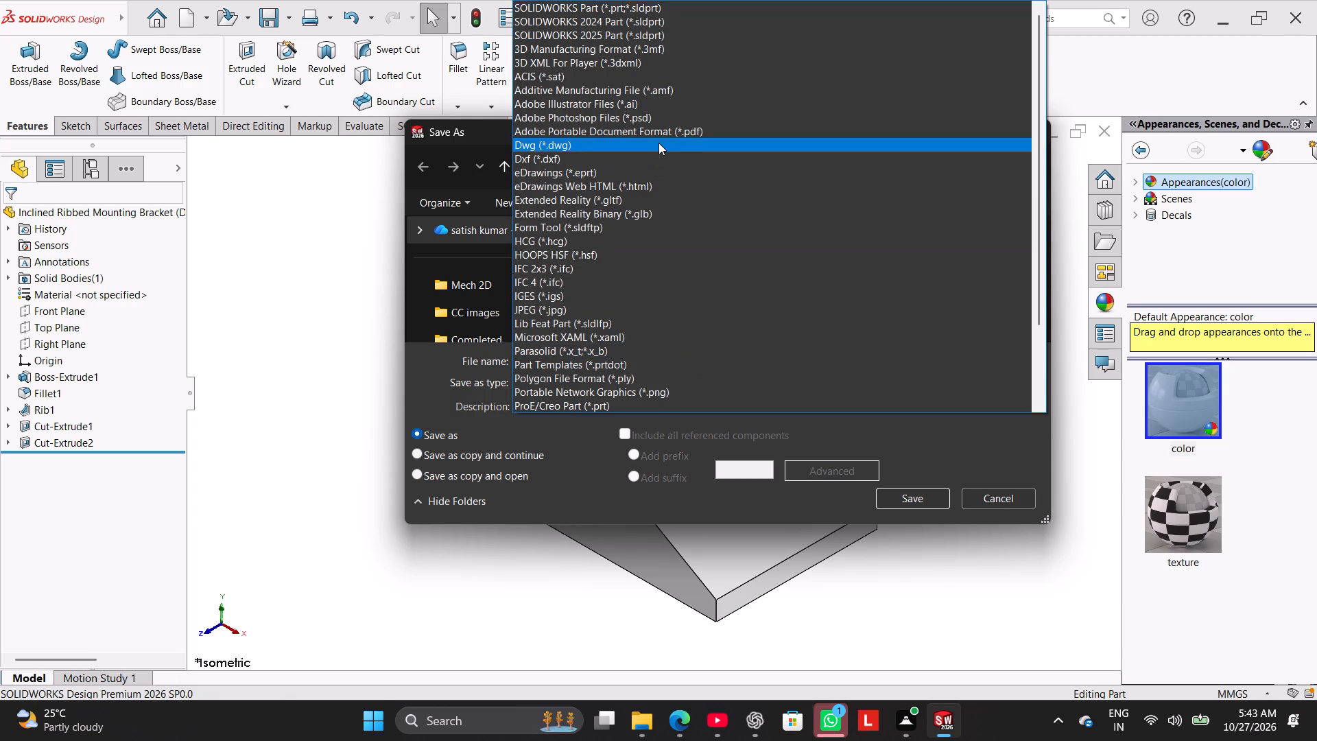
click(665, 134)
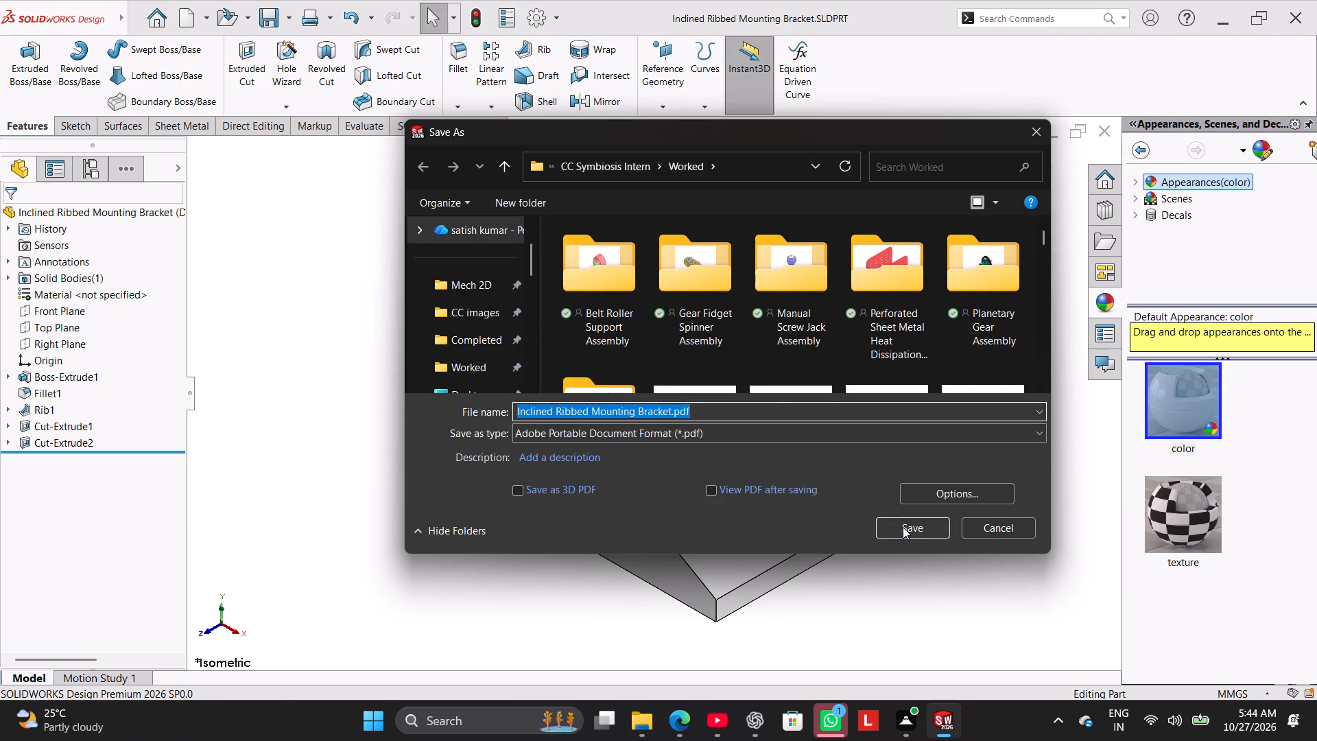
click(903, 527)
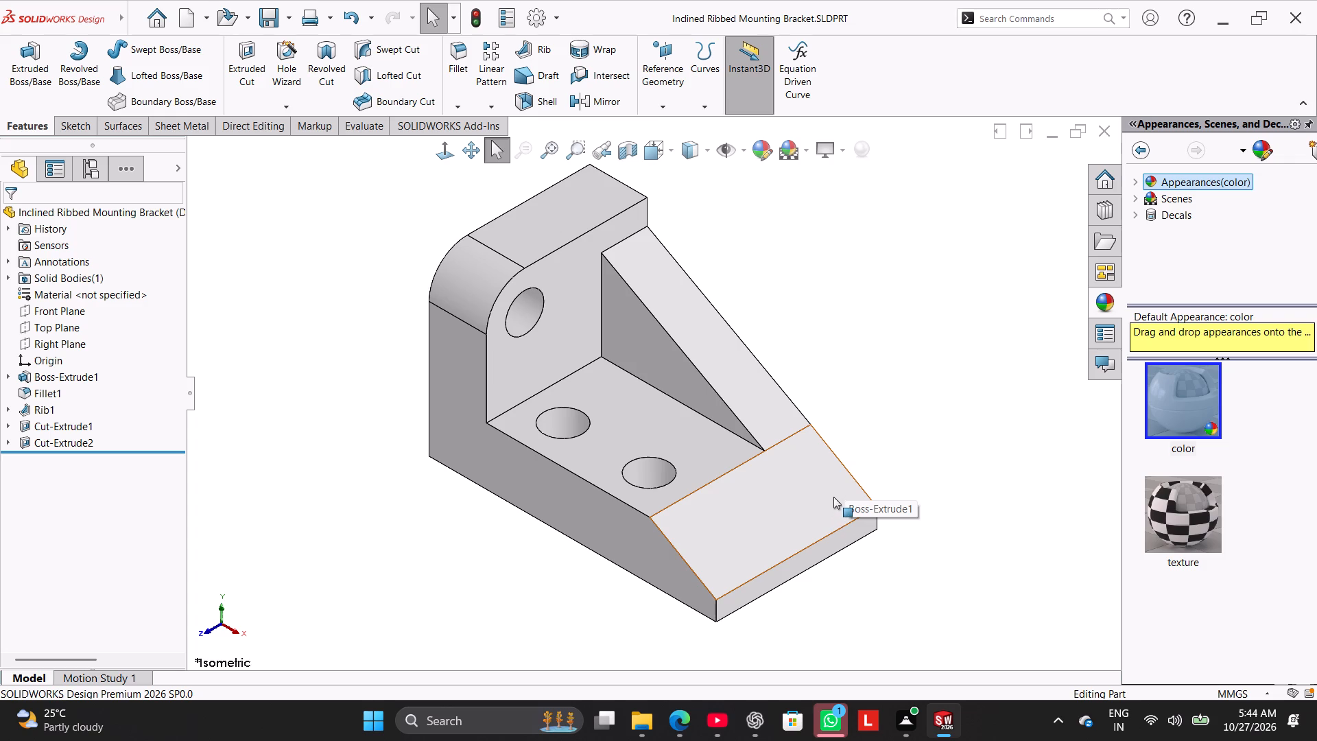
click(1102, 130)
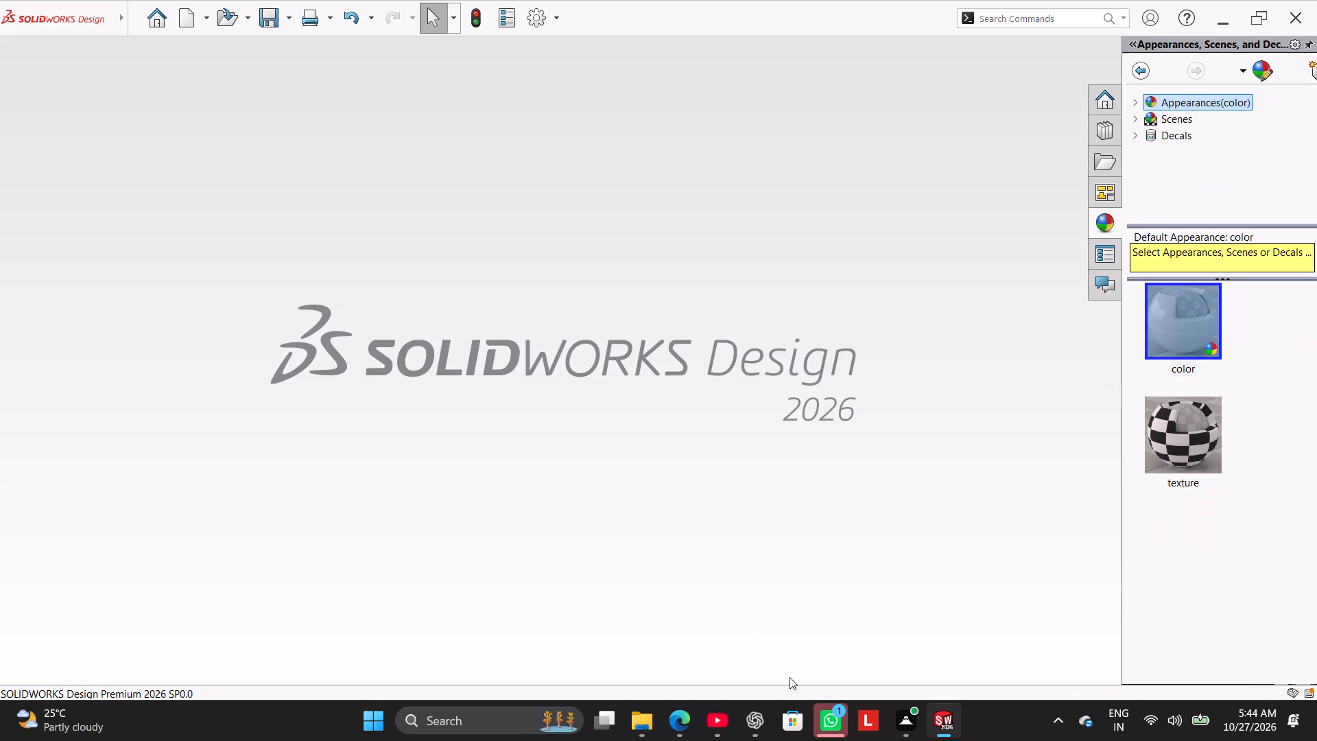